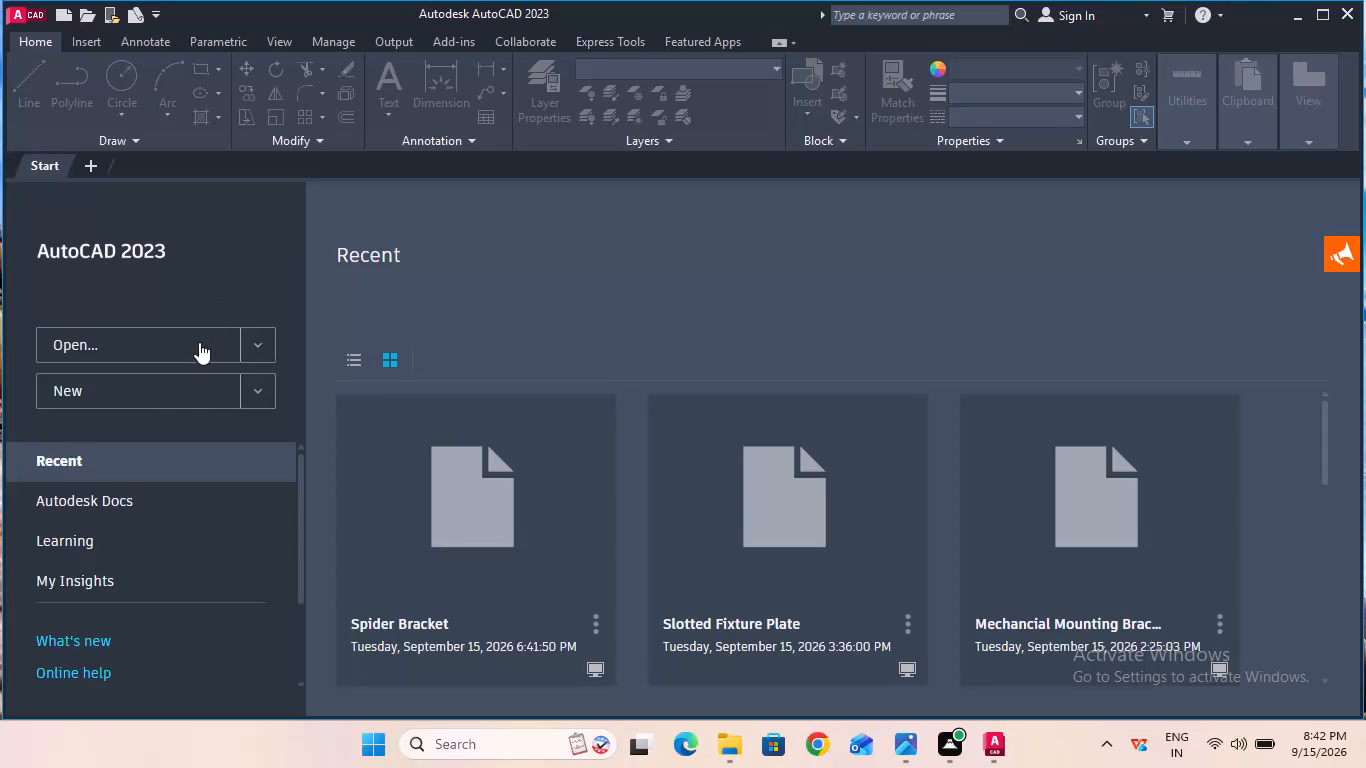
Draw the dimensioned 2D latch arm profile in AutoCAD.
Start a new drawing from the acad.dwt template.
click(184, 393)
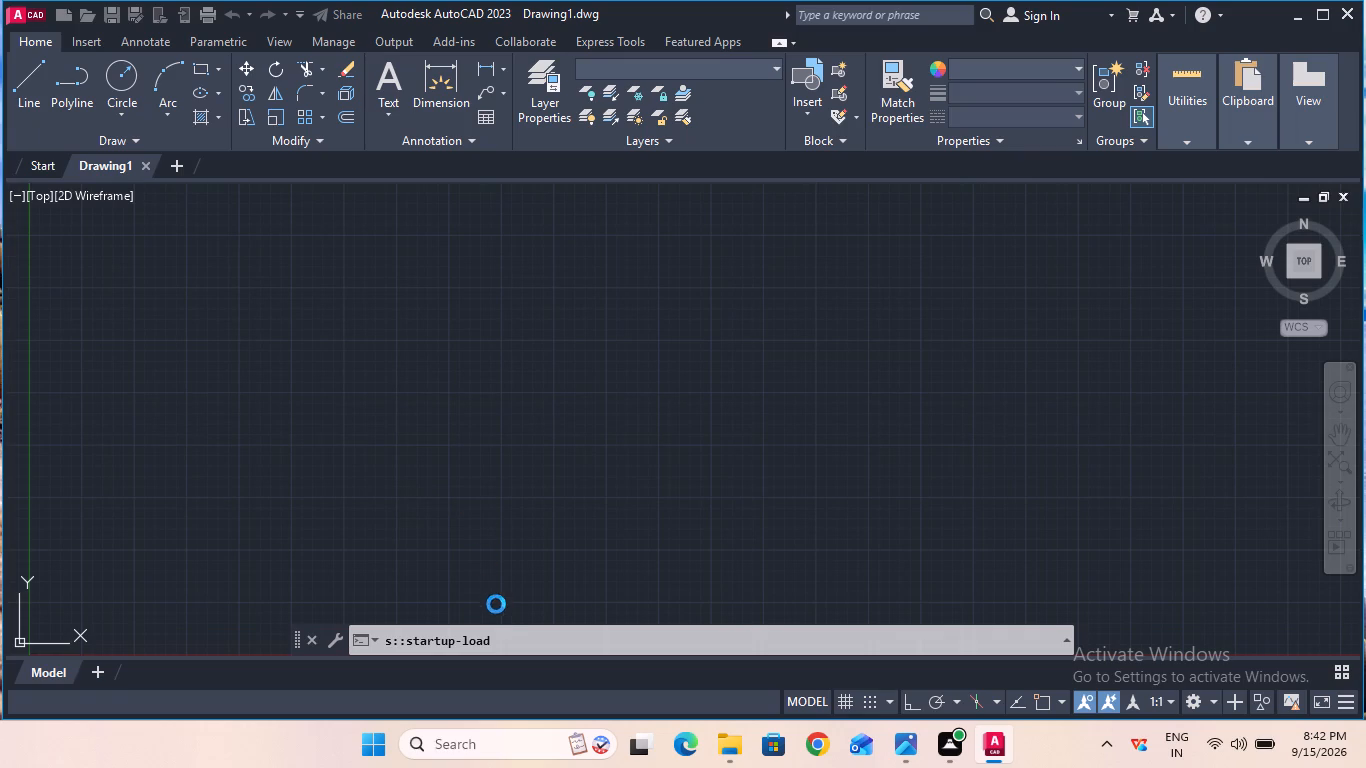
Turn on command log file recording for the drawing with LOGFILEON.
click(501, 629)
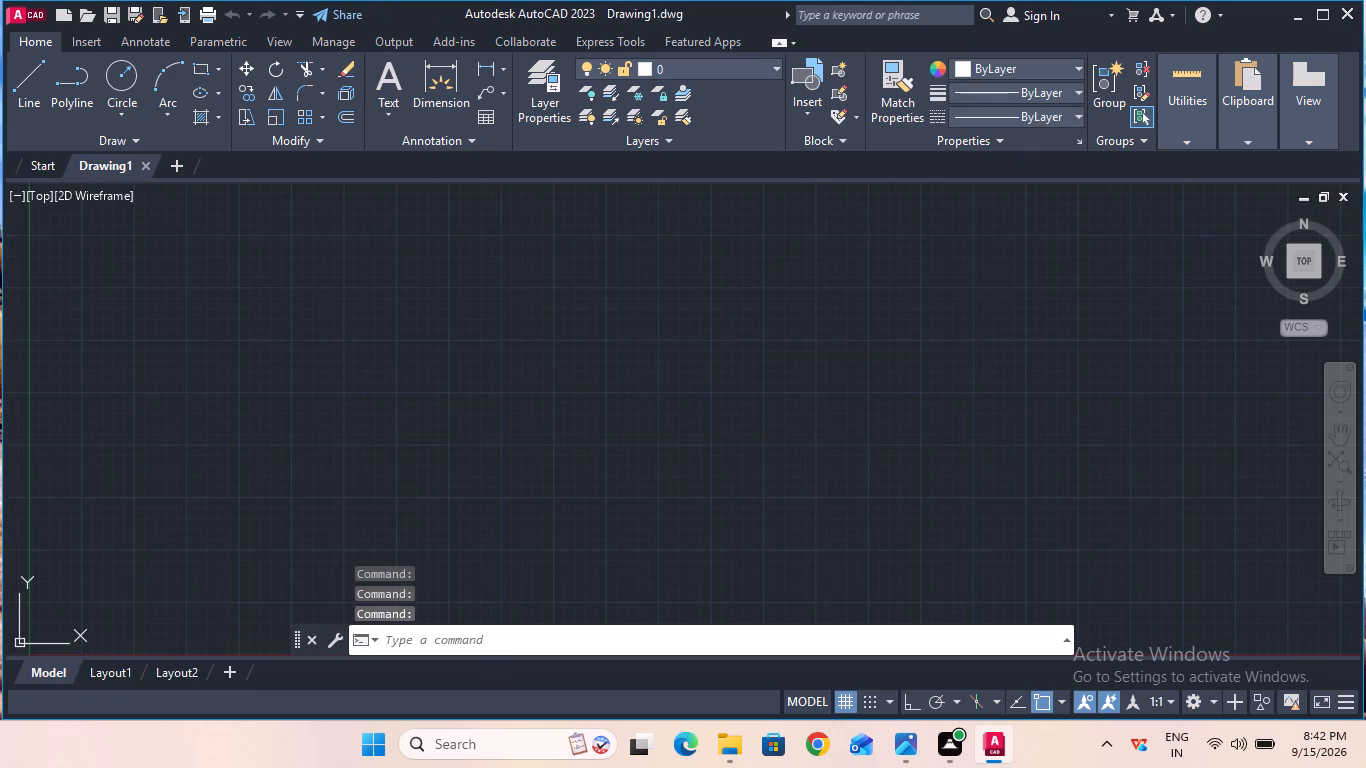
text(lo)
key(g)
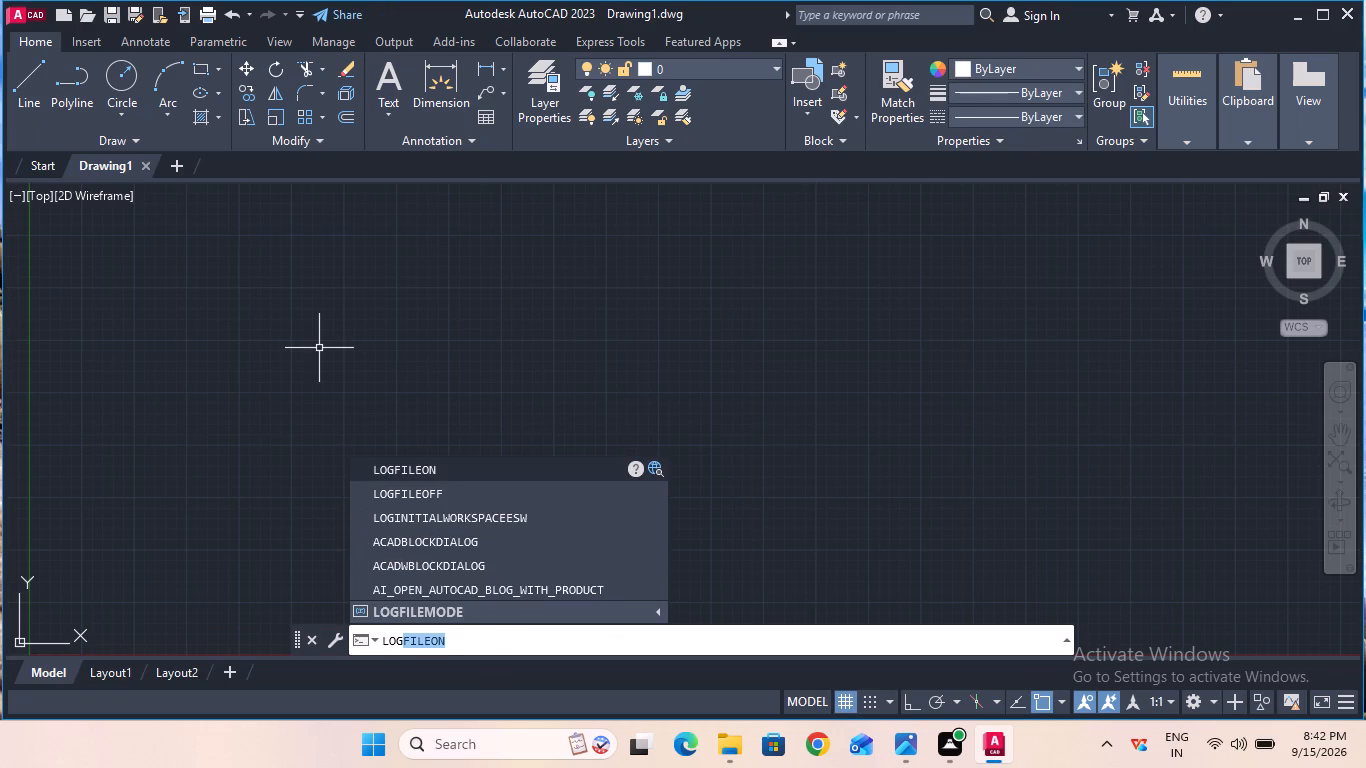
click(429, 464)
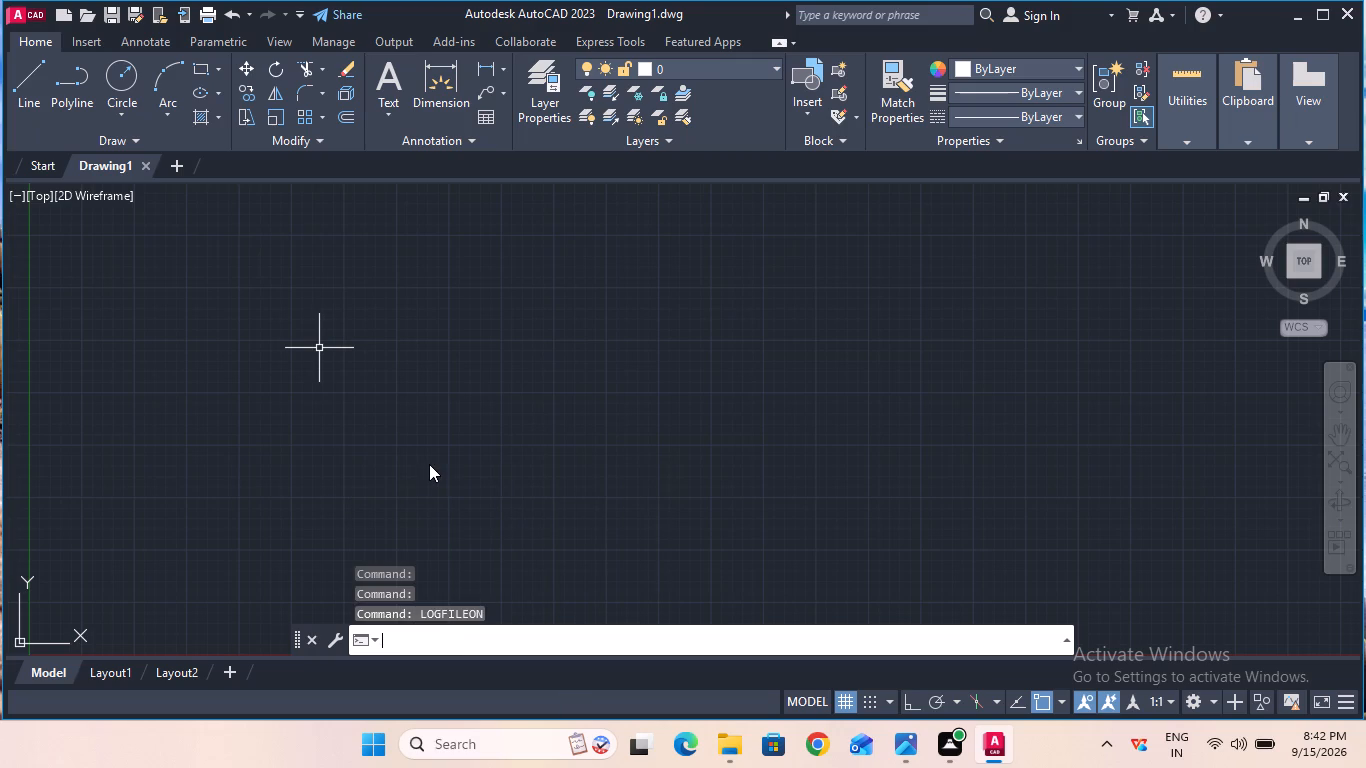
Set the length precision of the drawing units to two decimal places (0.00).
click(459, 650)
key(u)
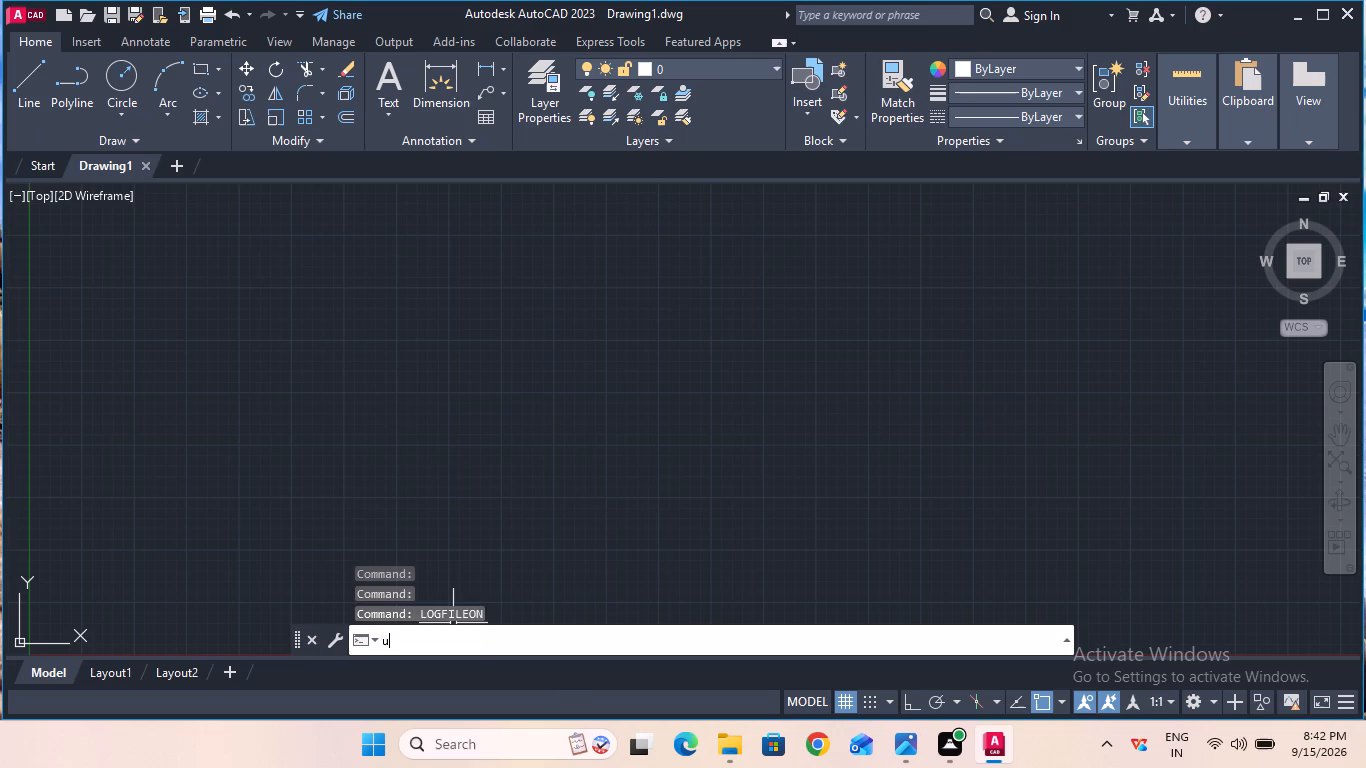
text(nits)
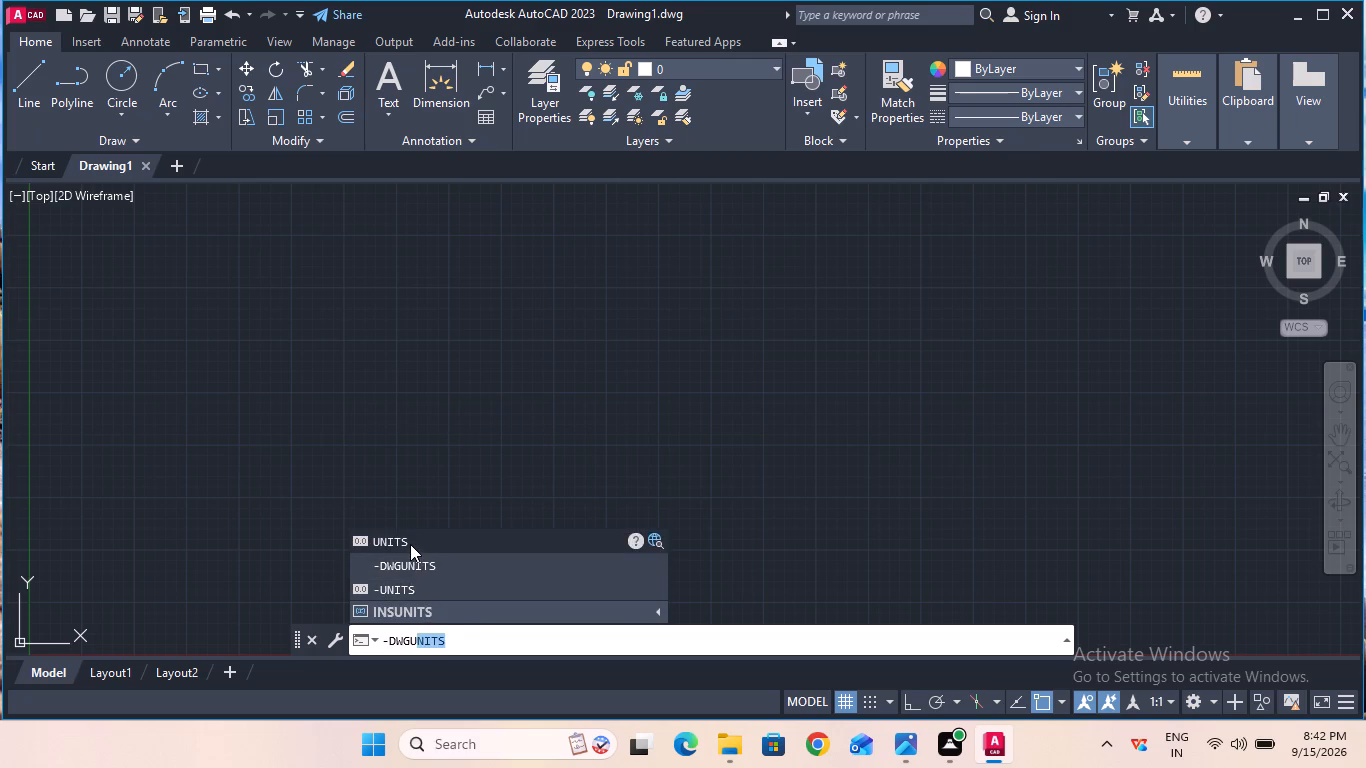
click(410, 544)
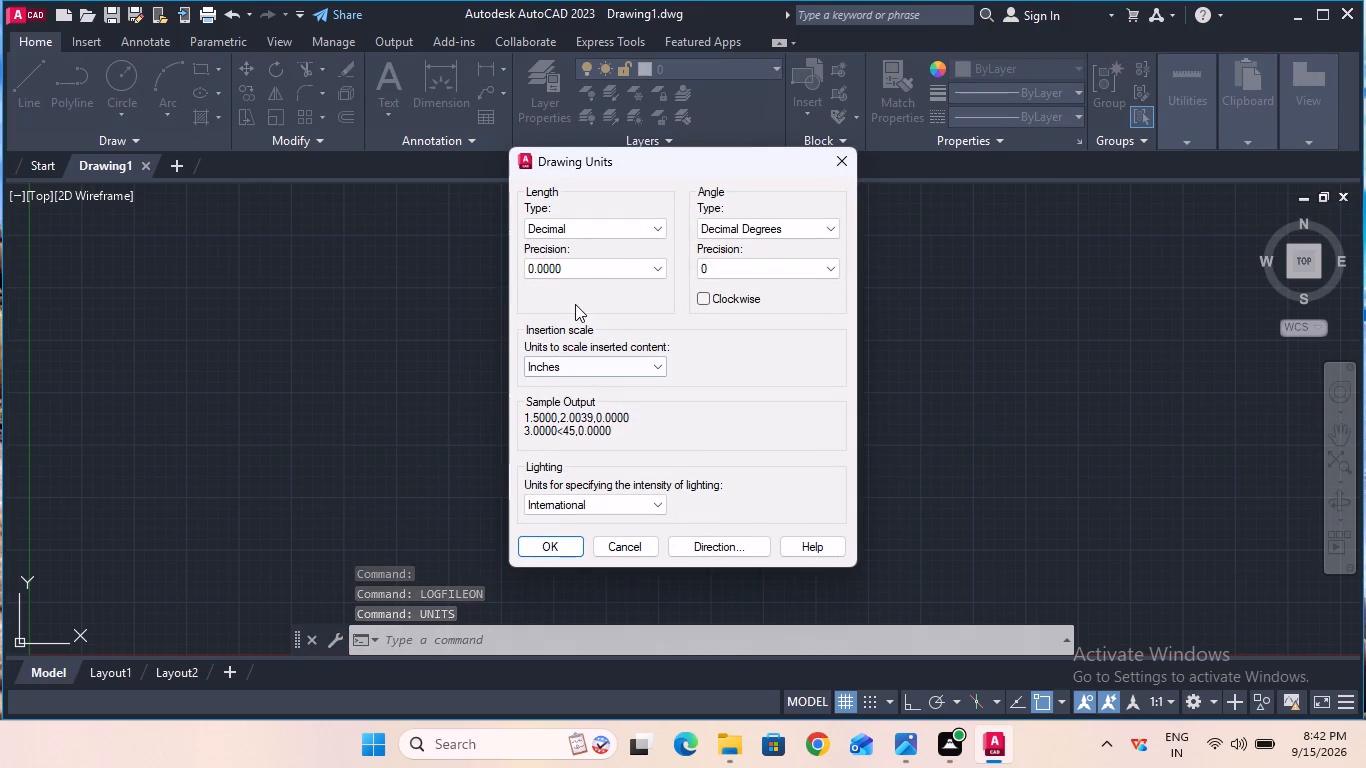
click(593, 269)
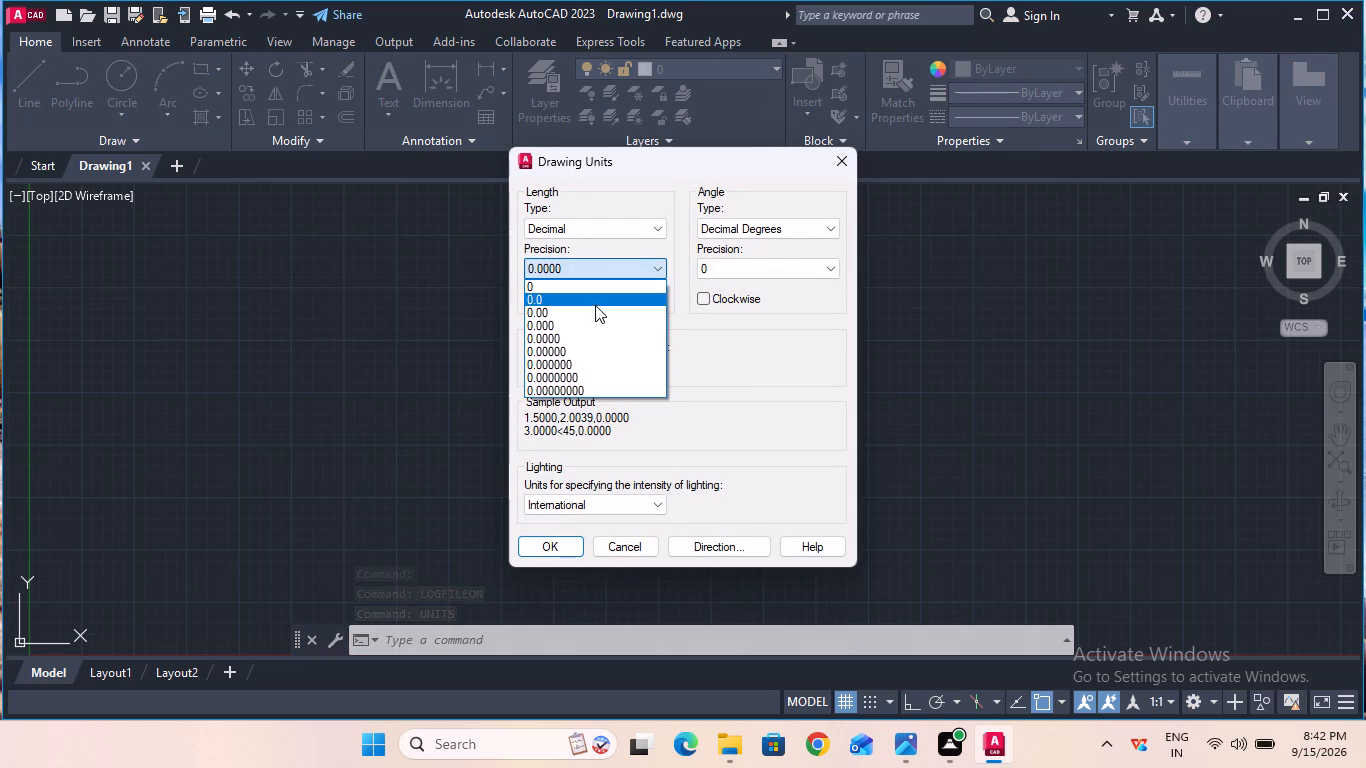
click(595, 314)
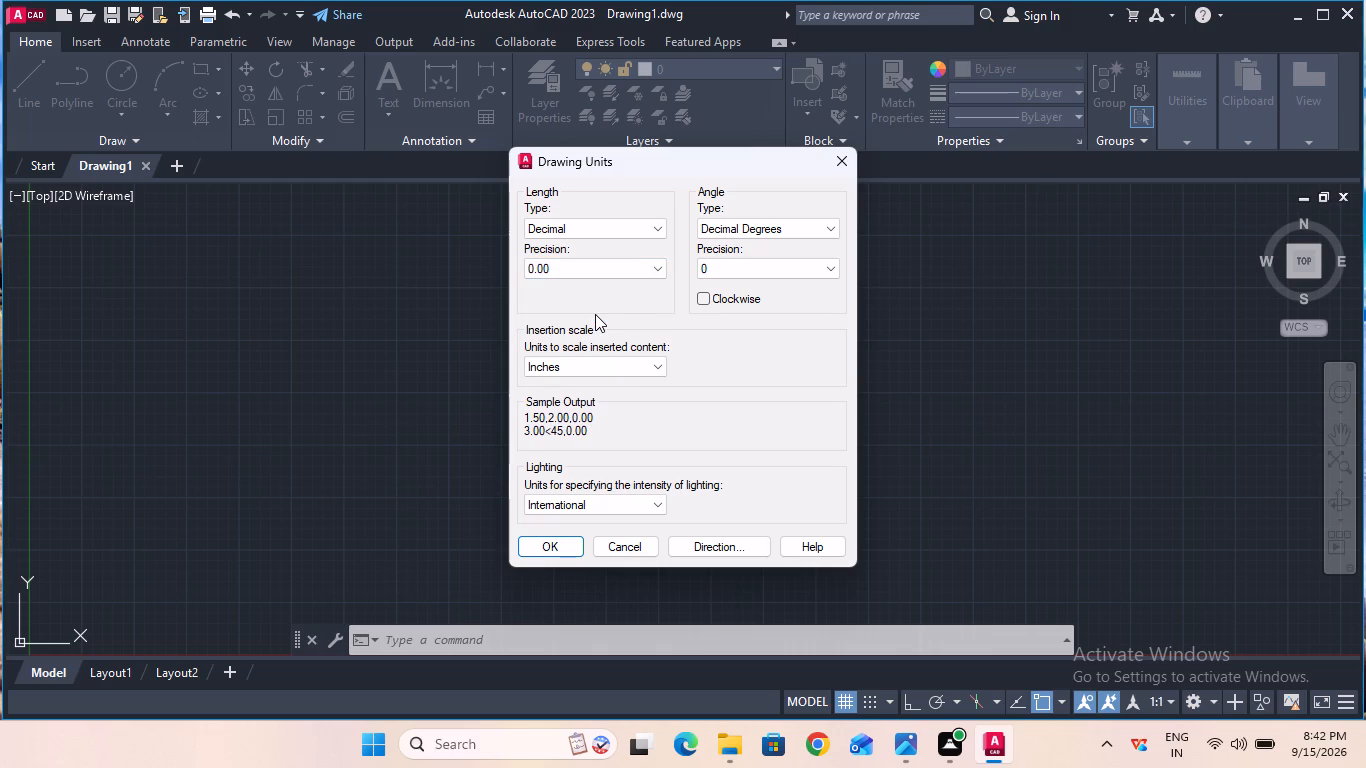
click(565, 542)
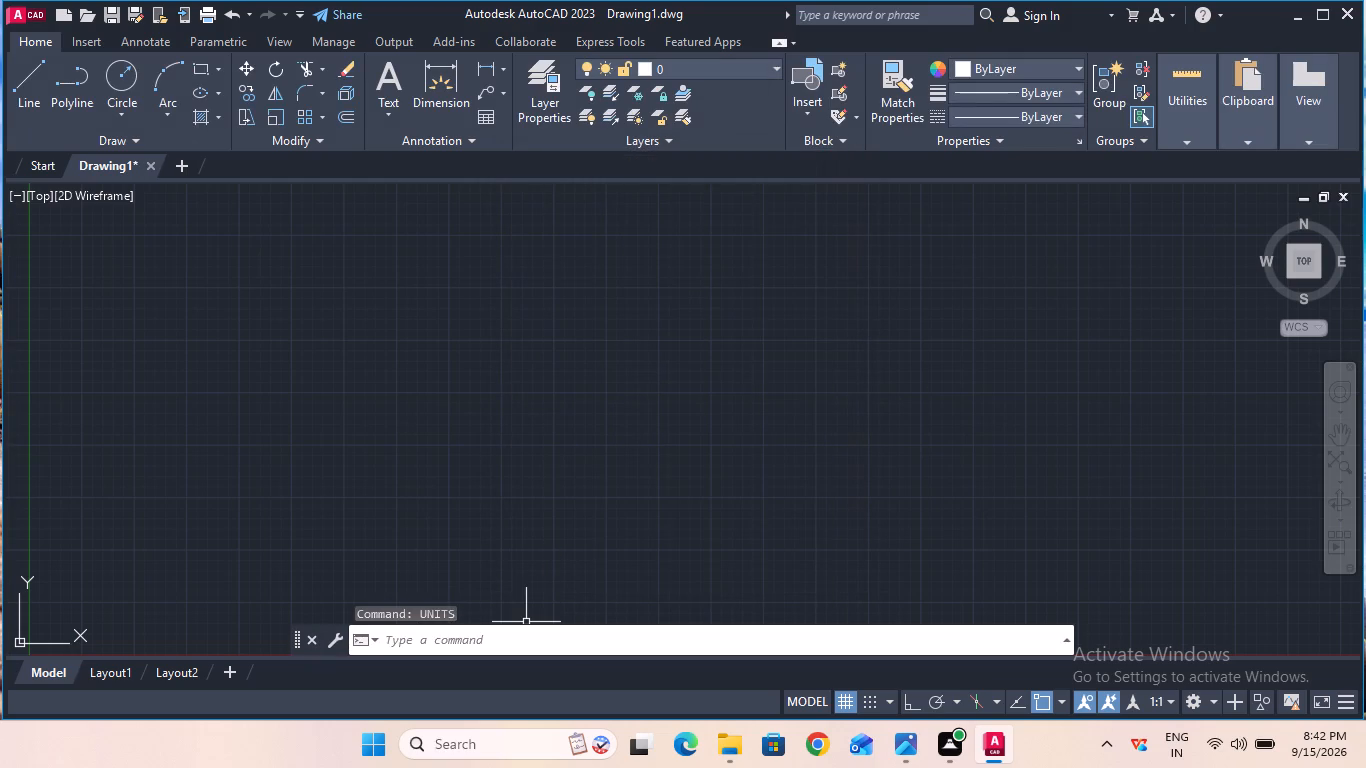
Modify the Standard dimension style so its linear dimensions use a precision of 0.00.
click(516, 640)
key(d)
key(Return)
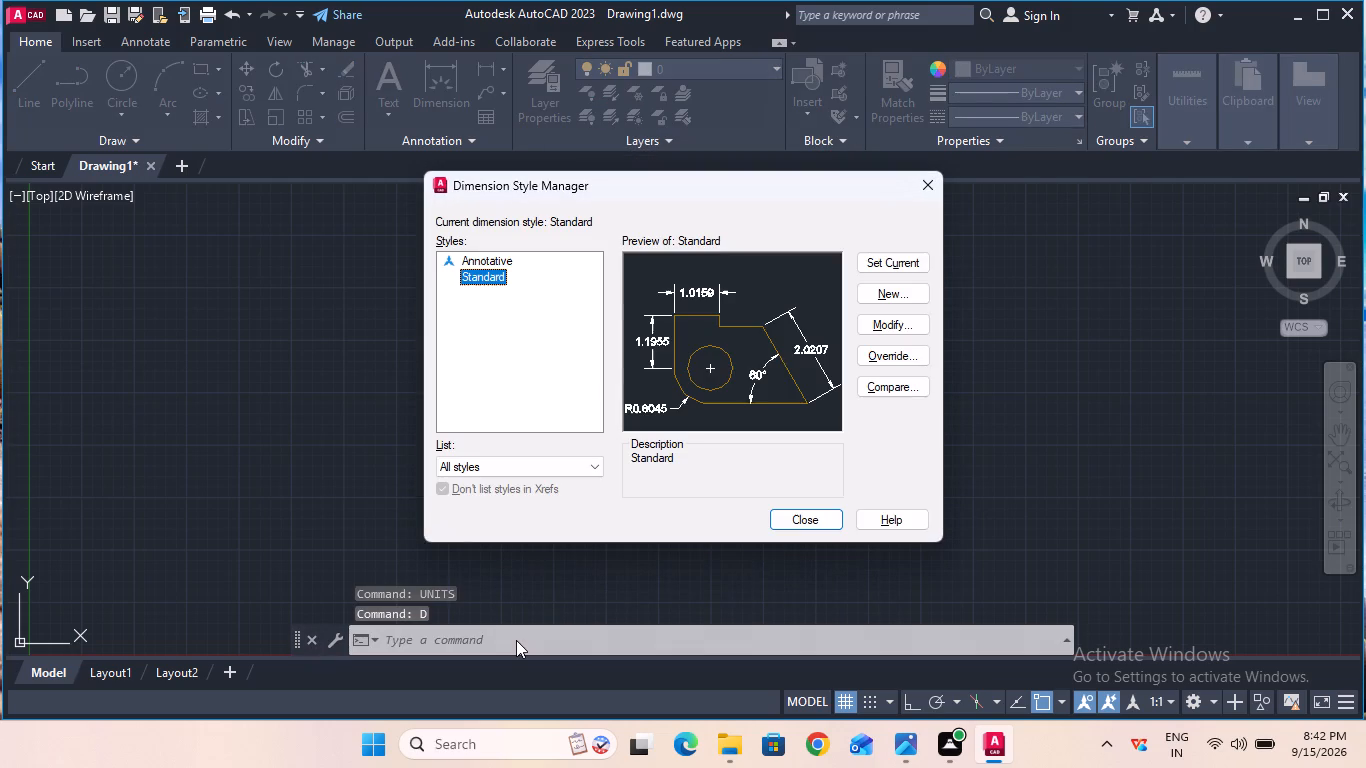
click(899, 328)
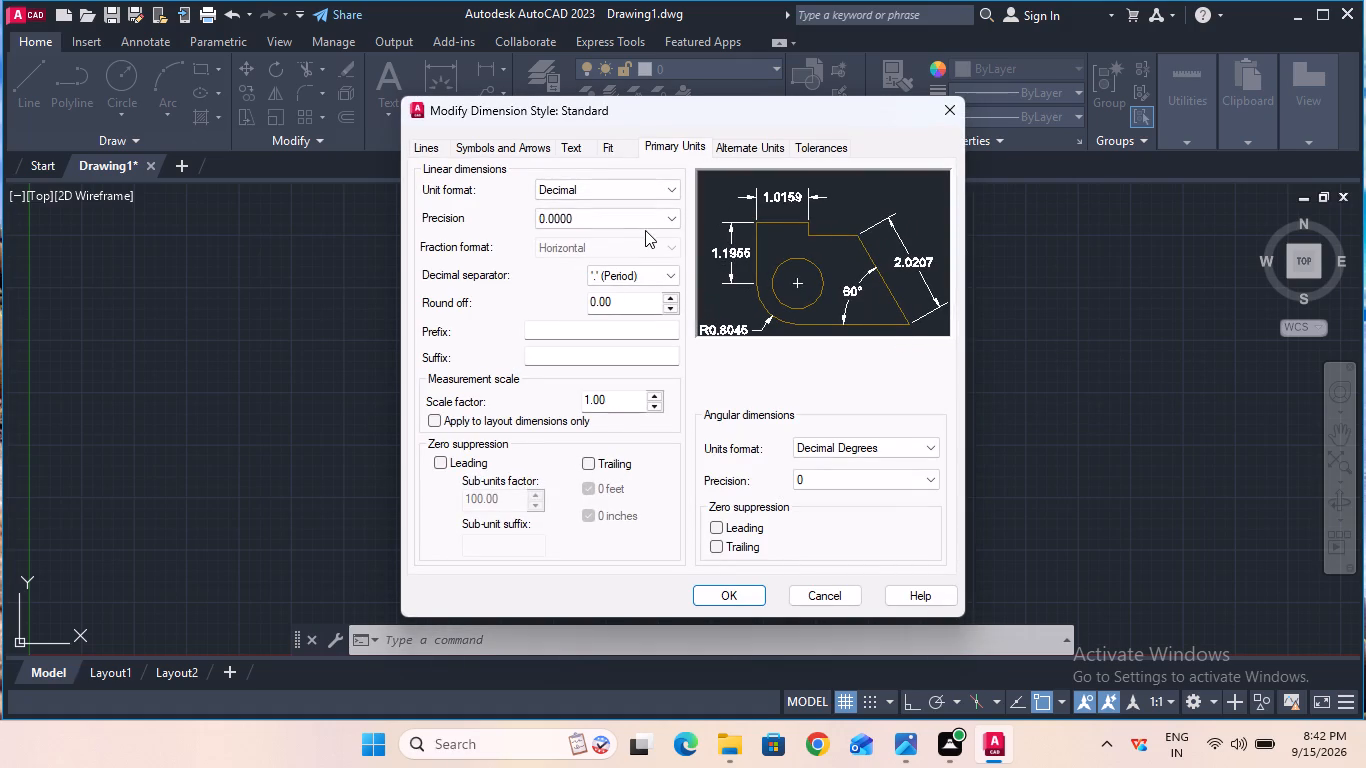
click(643, 220)
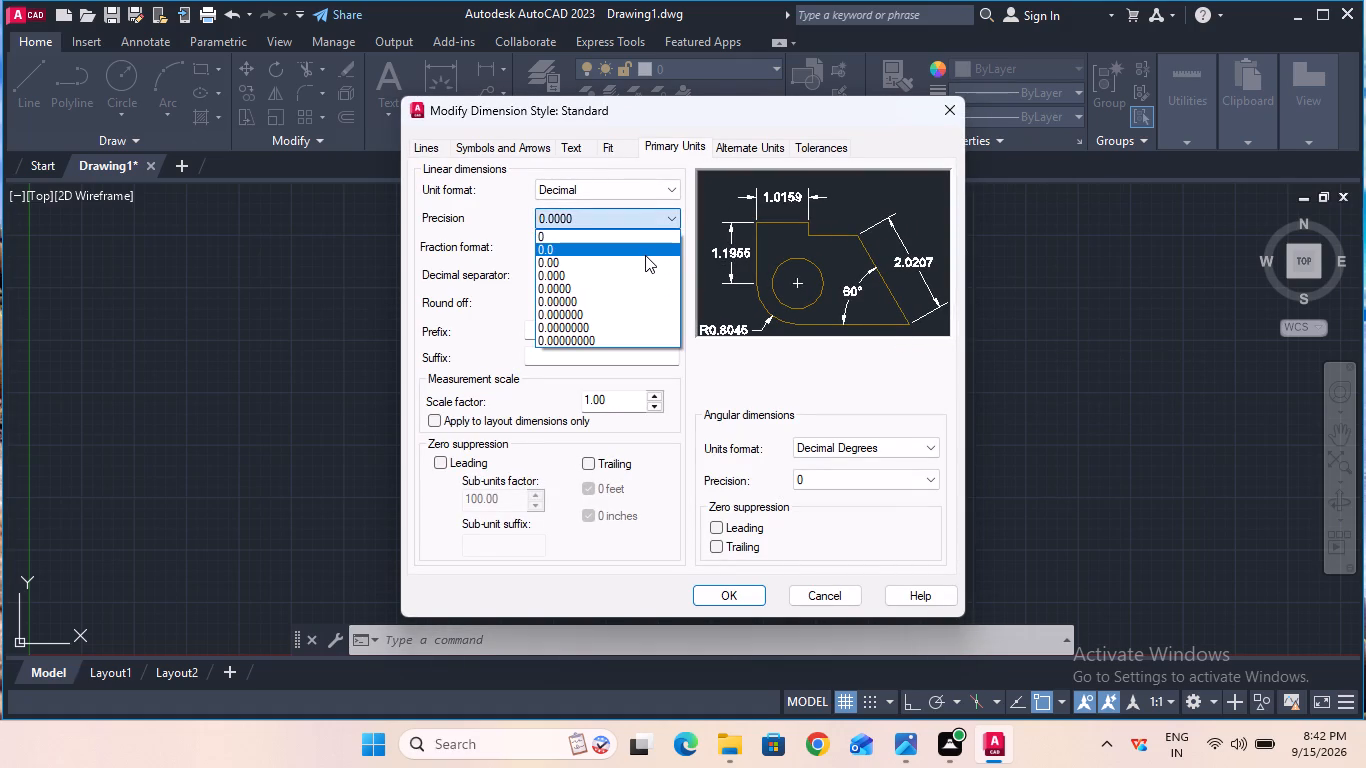
click(646, 265)
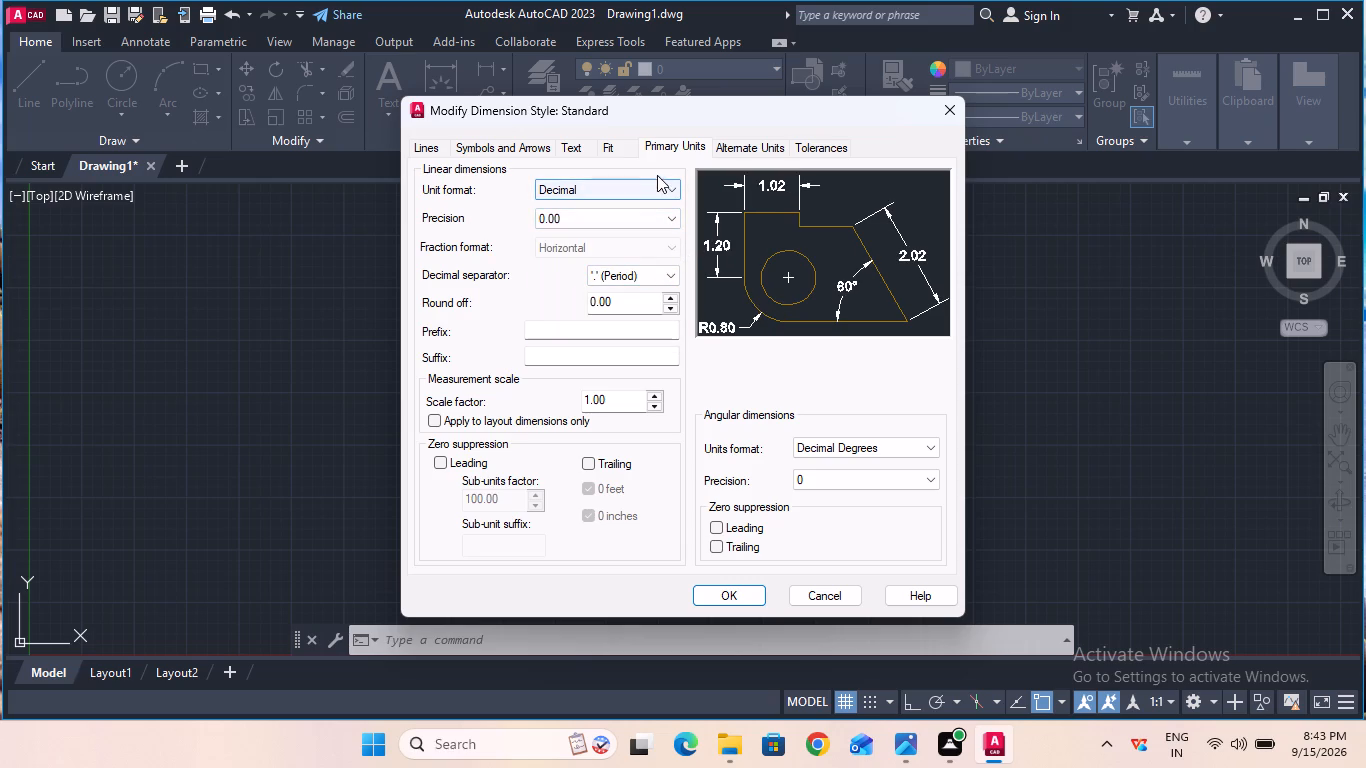
Set the text height of the Standard dimension style to 1.
click(573, 148)
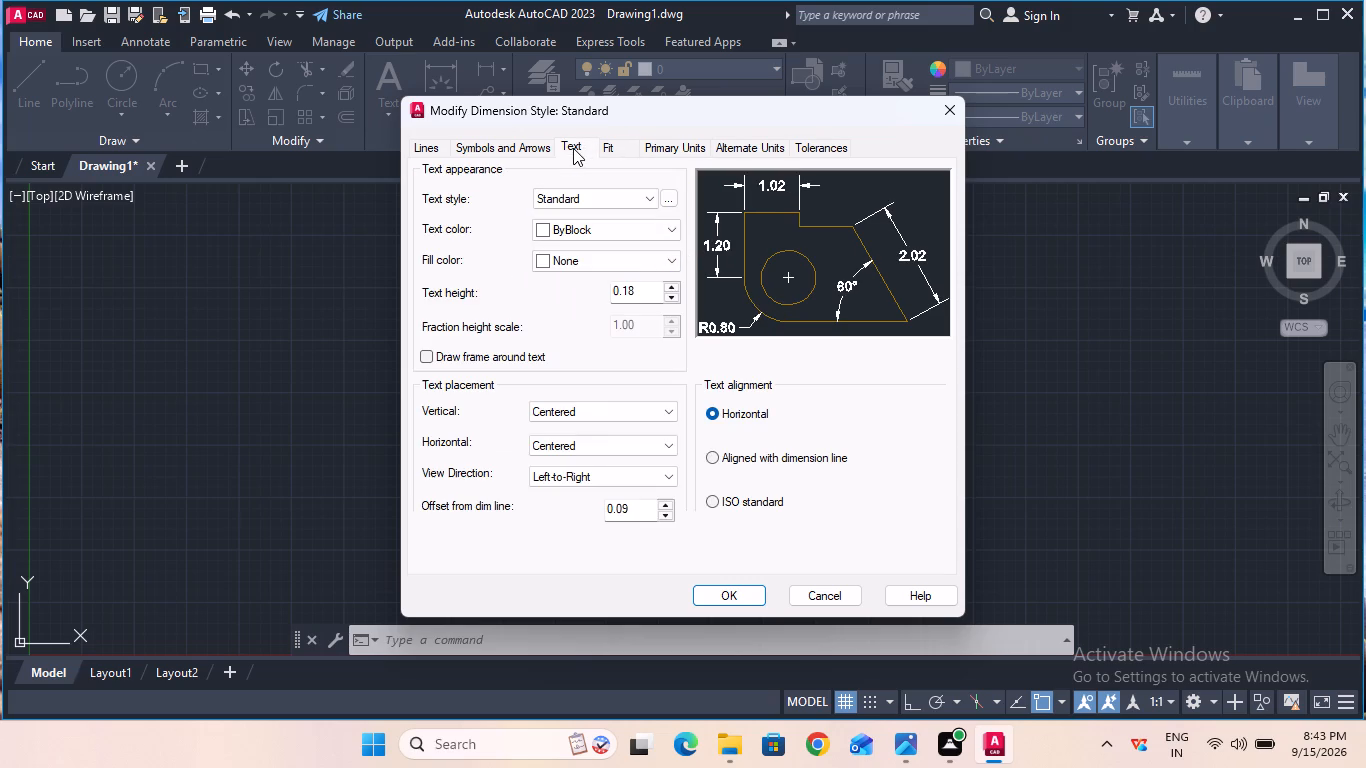
click(642, 287)
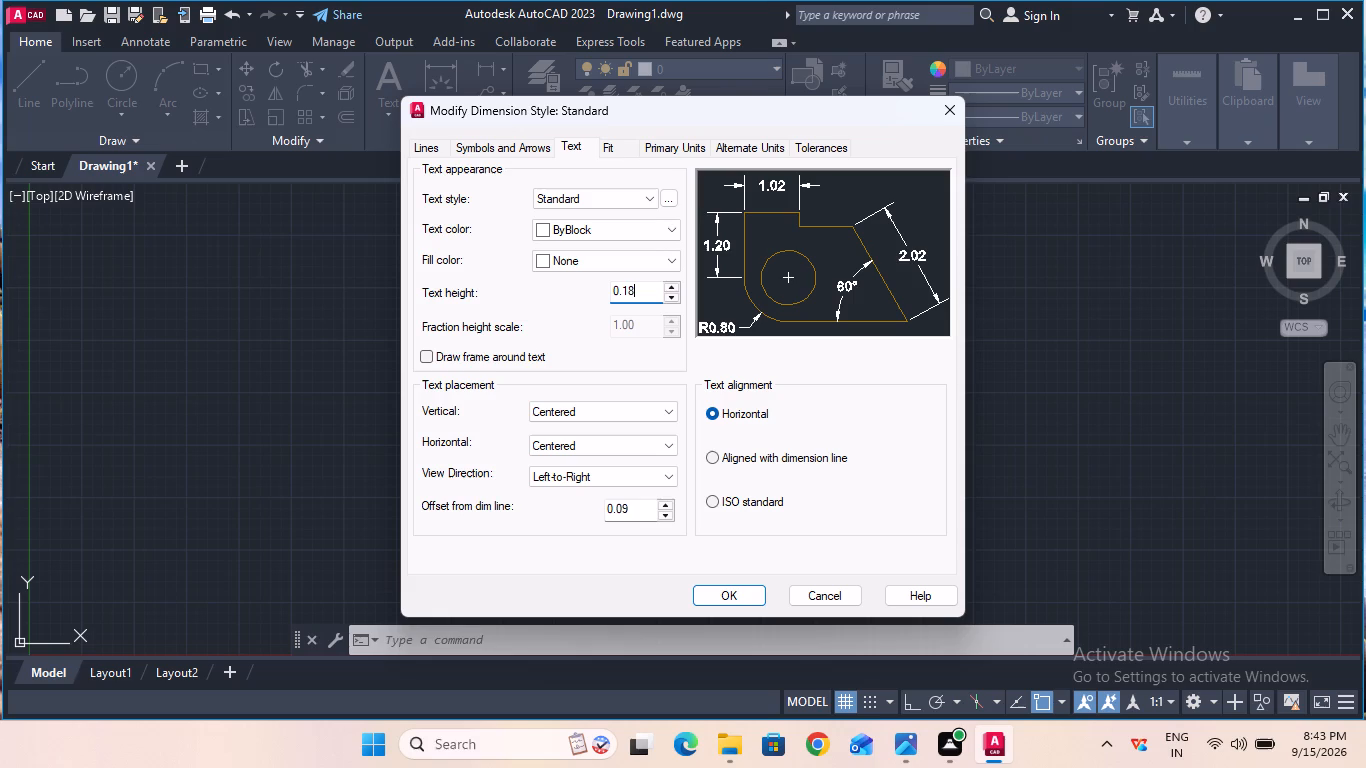
key(BackSpace)
key(BackSpace)
key(BackSpace)
key(BackSpace)
key(BackSpace)
key(BackSpace)
key(BackSpace)
key(BackSpace)
key(BackSpace)
key(BackSpace)
key(BackSpace)
key(BackSpace)
key(BackSpace)
key(BackSpace)
key(BackSpace)
key(BackSpace)
key(1)
Align the dimension text to ISO standard and make the modified Standard style current.
click(710, 505)
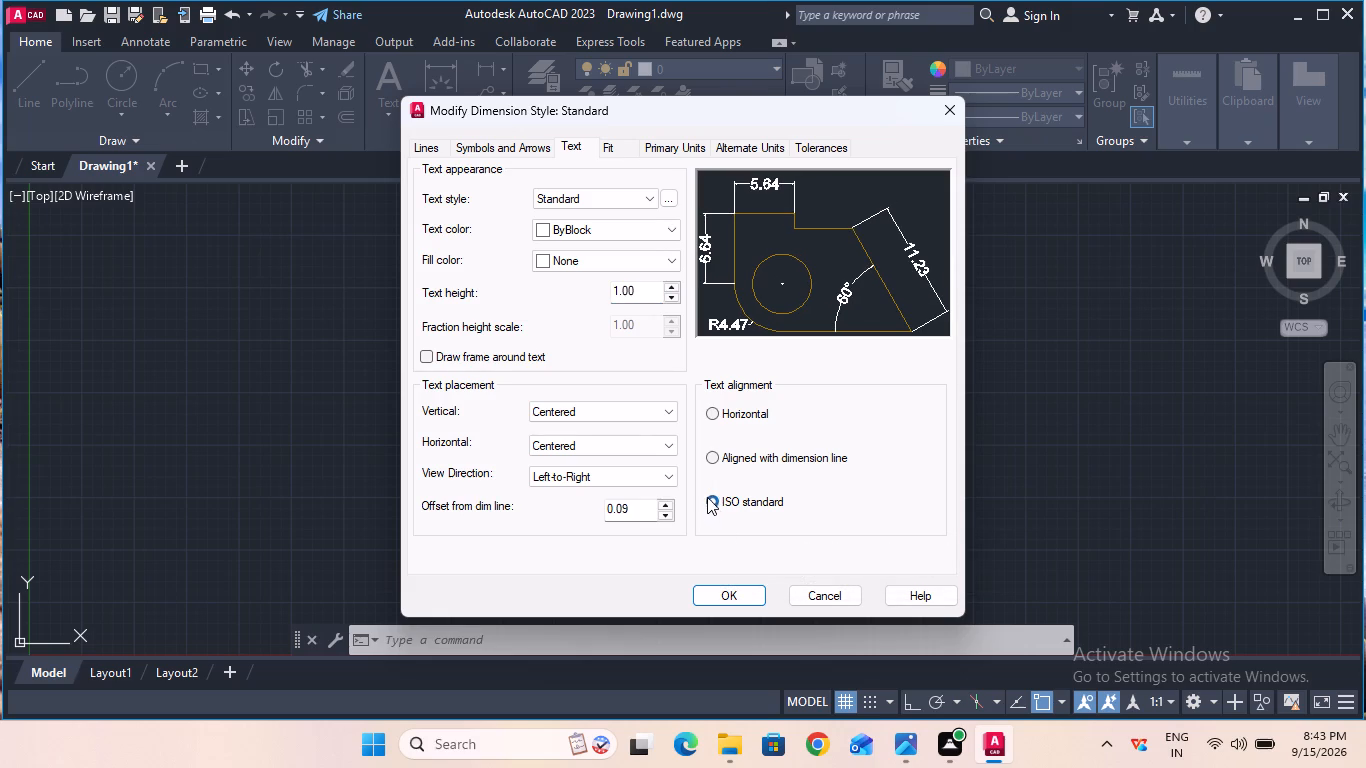
click(730, 588)
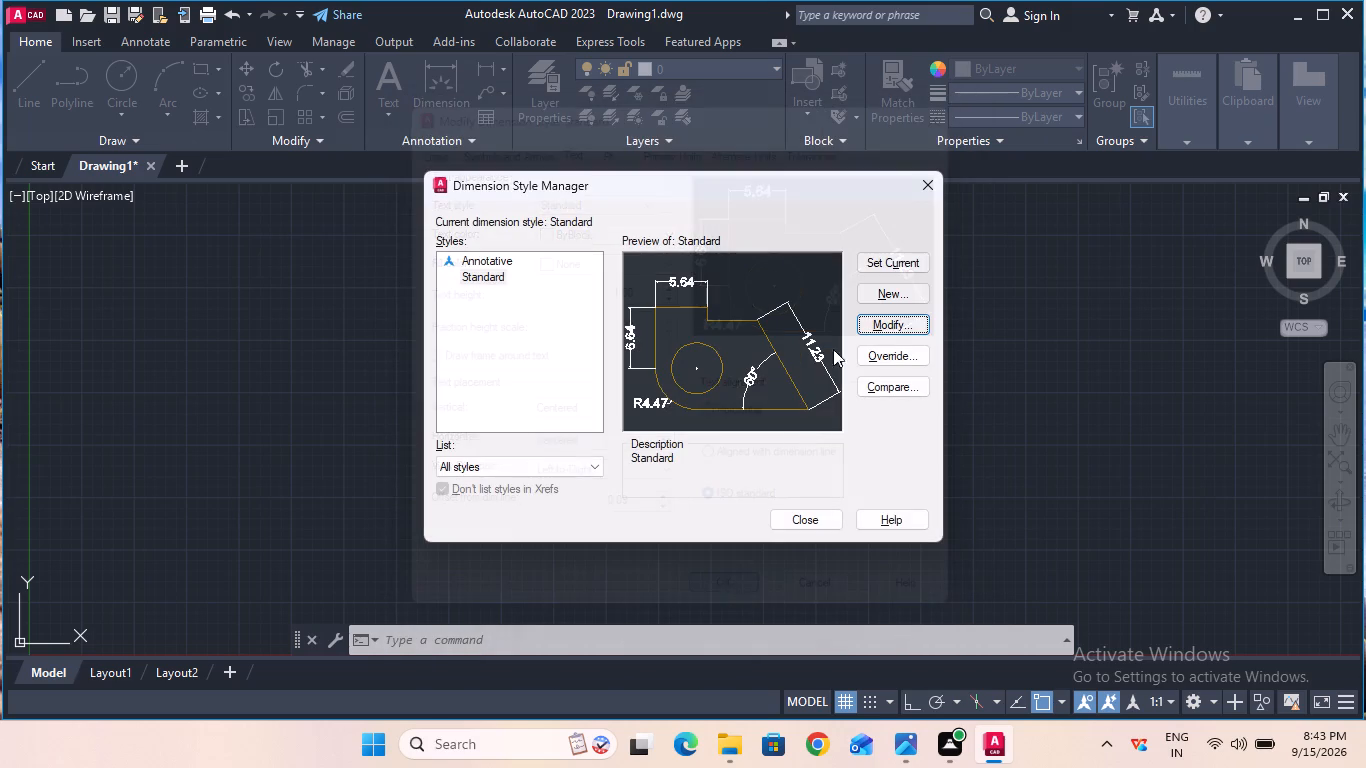
click(899, 254)
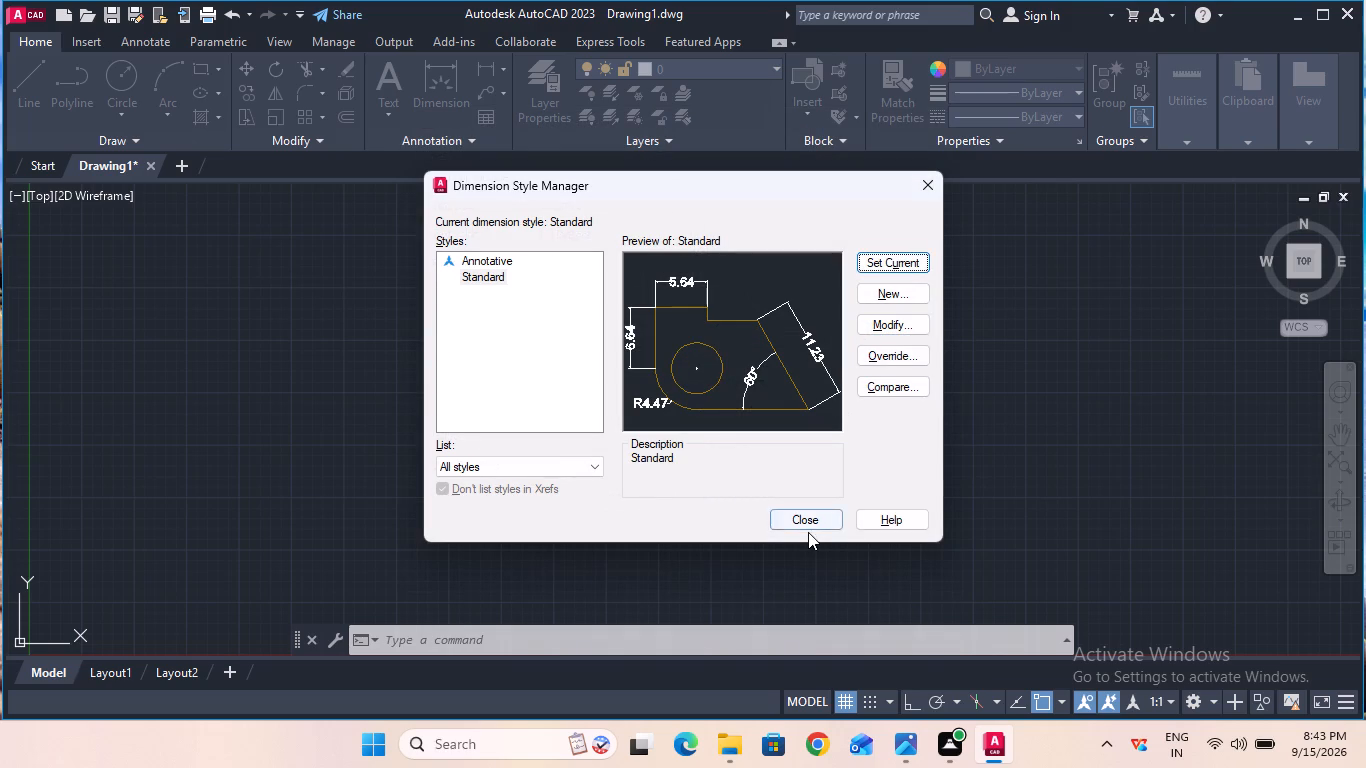
click(807, 519)
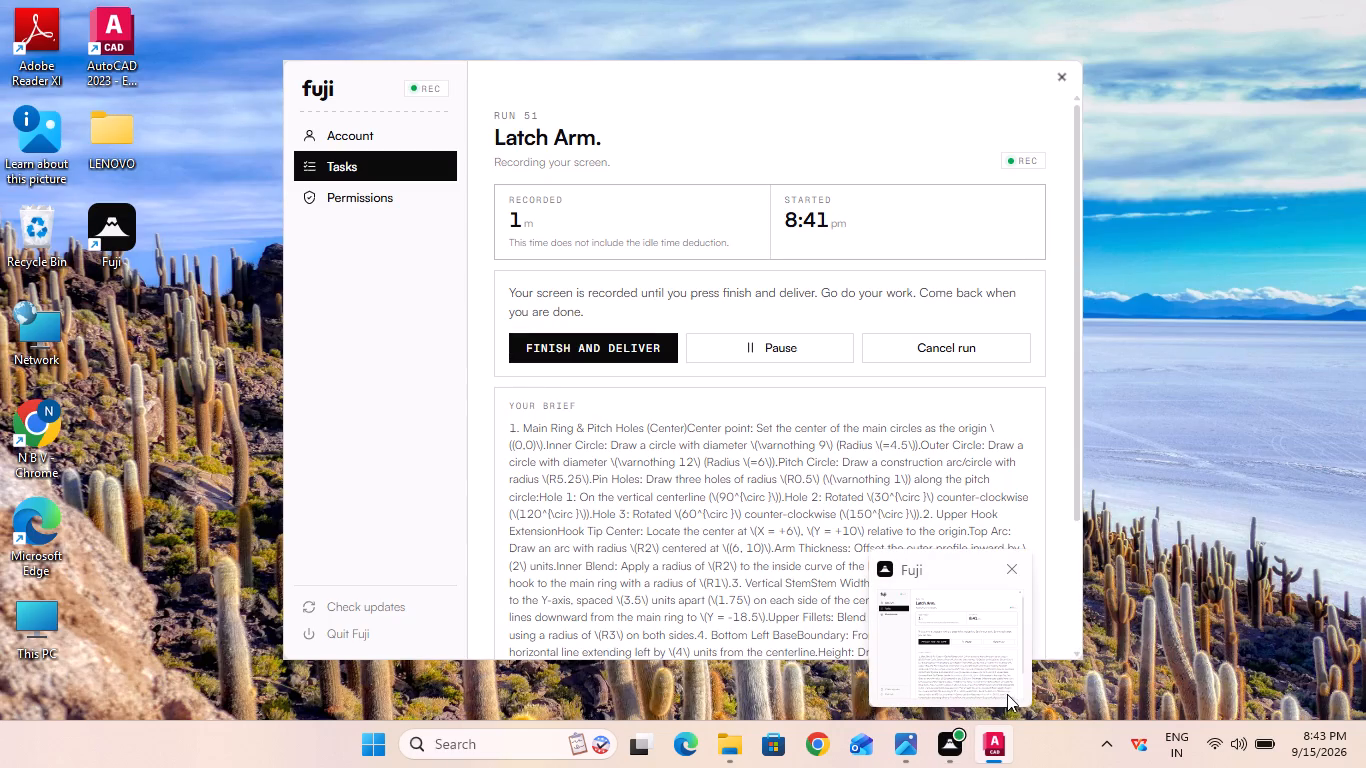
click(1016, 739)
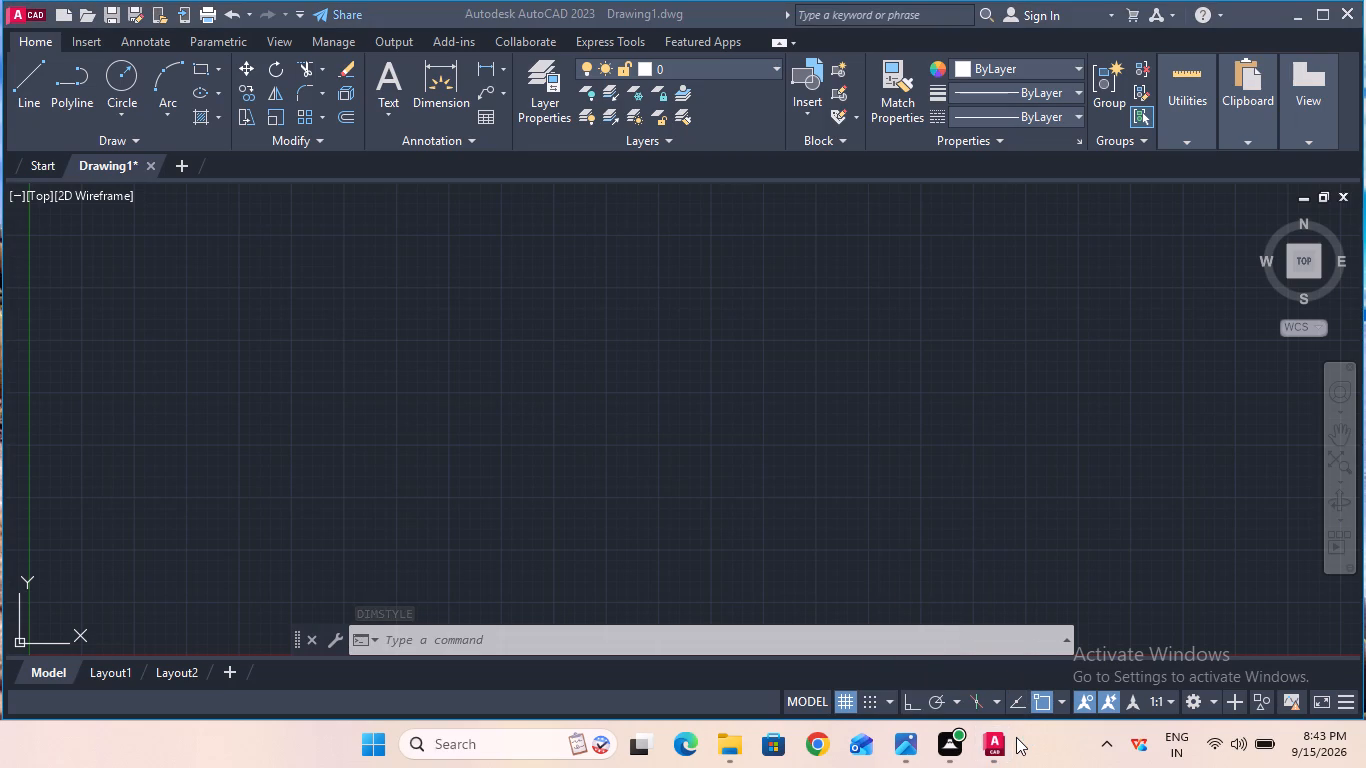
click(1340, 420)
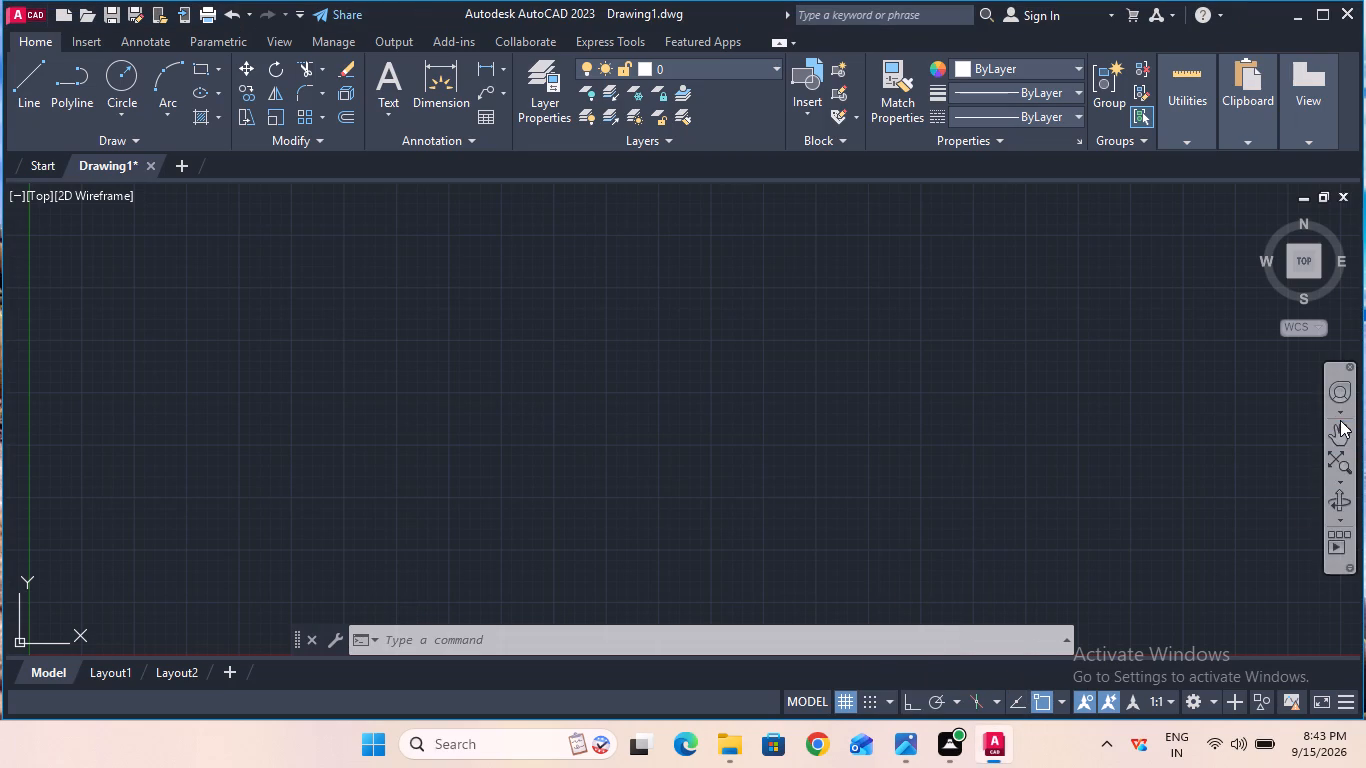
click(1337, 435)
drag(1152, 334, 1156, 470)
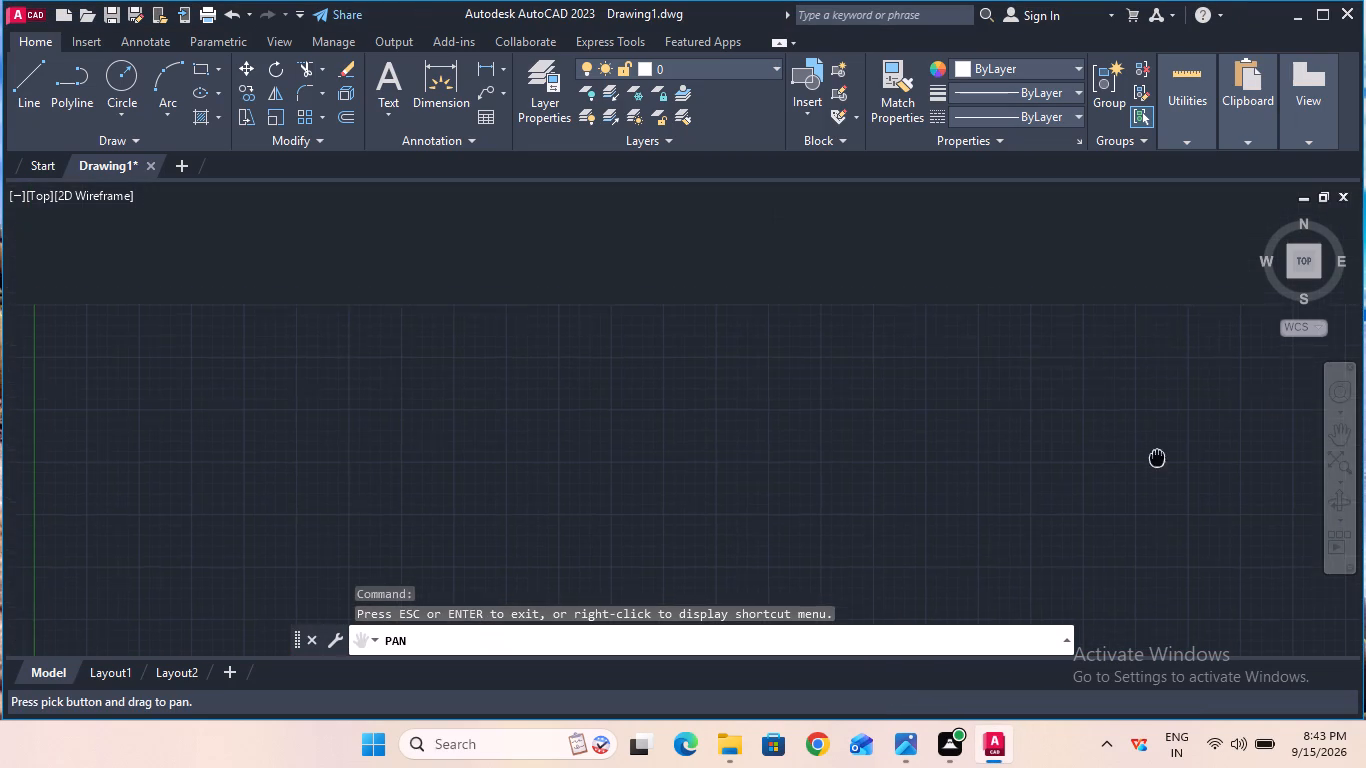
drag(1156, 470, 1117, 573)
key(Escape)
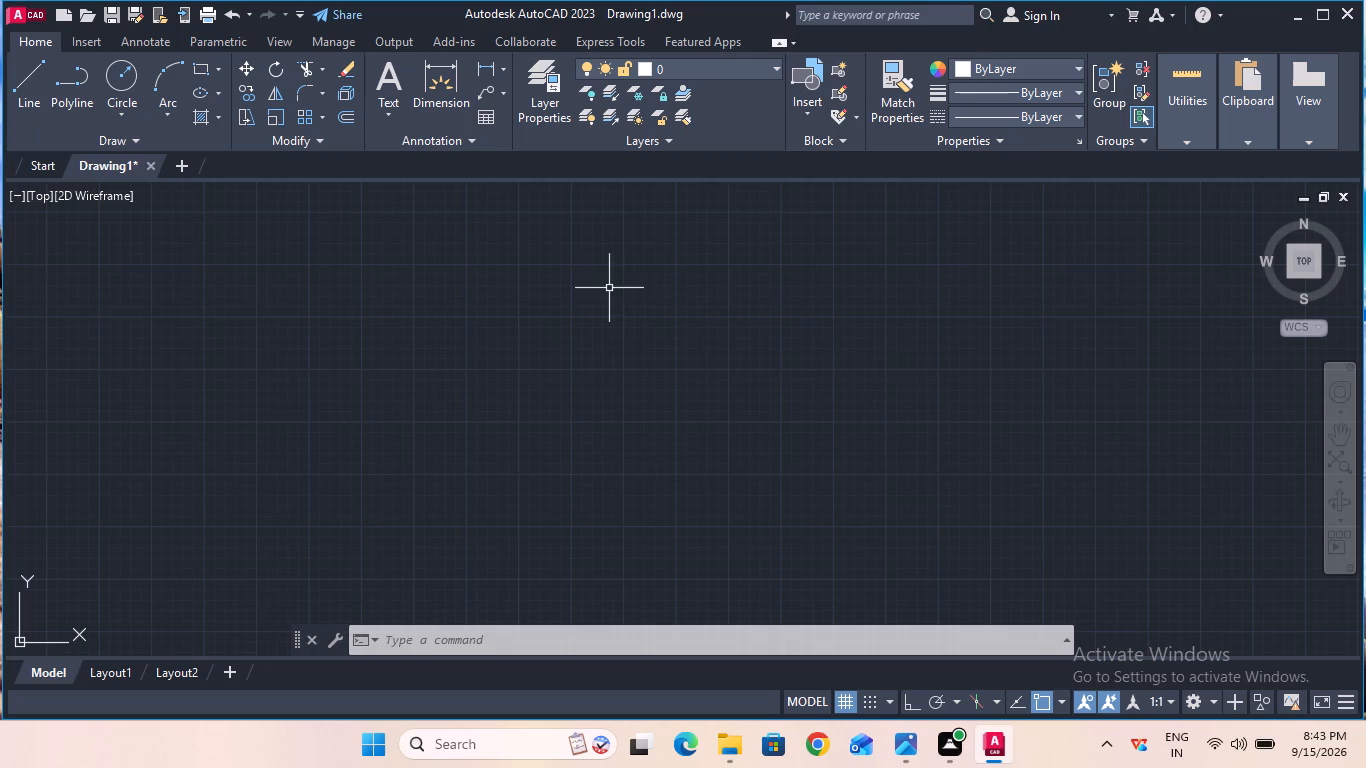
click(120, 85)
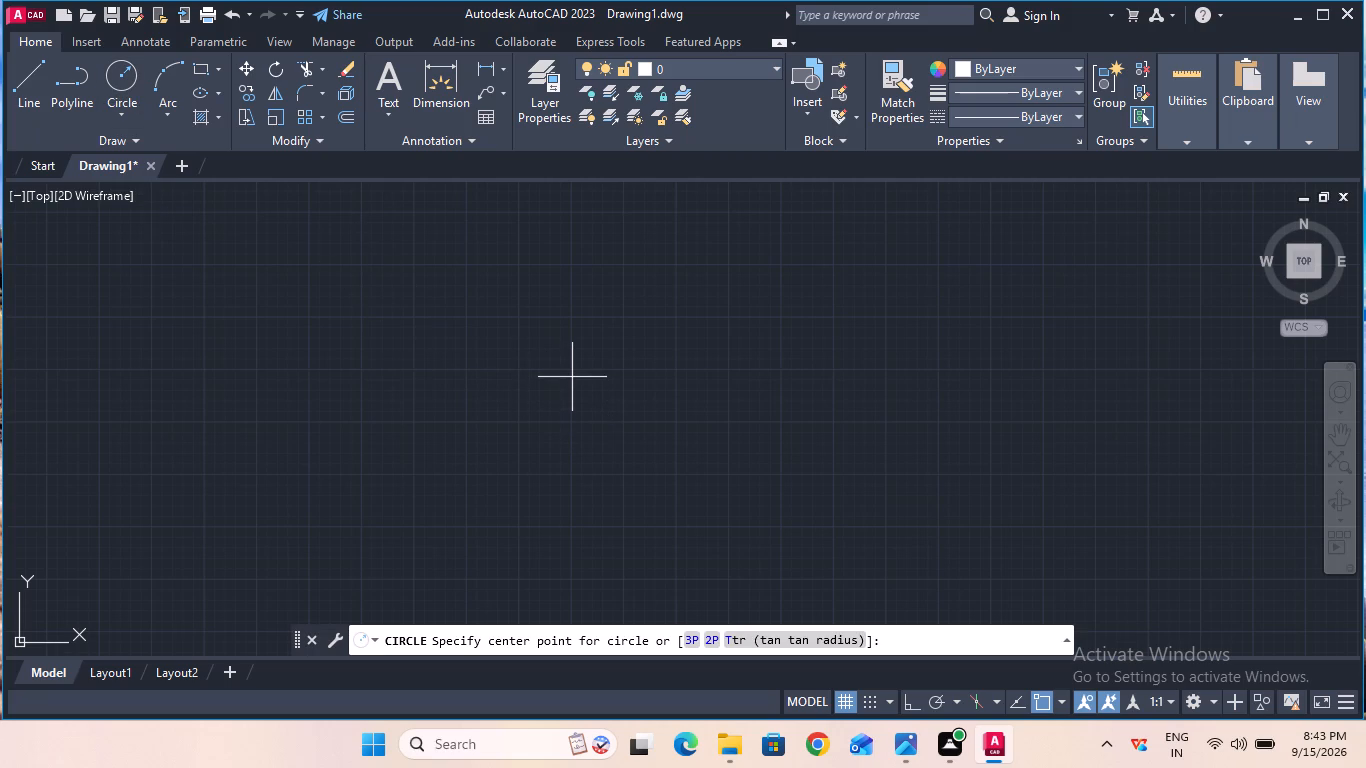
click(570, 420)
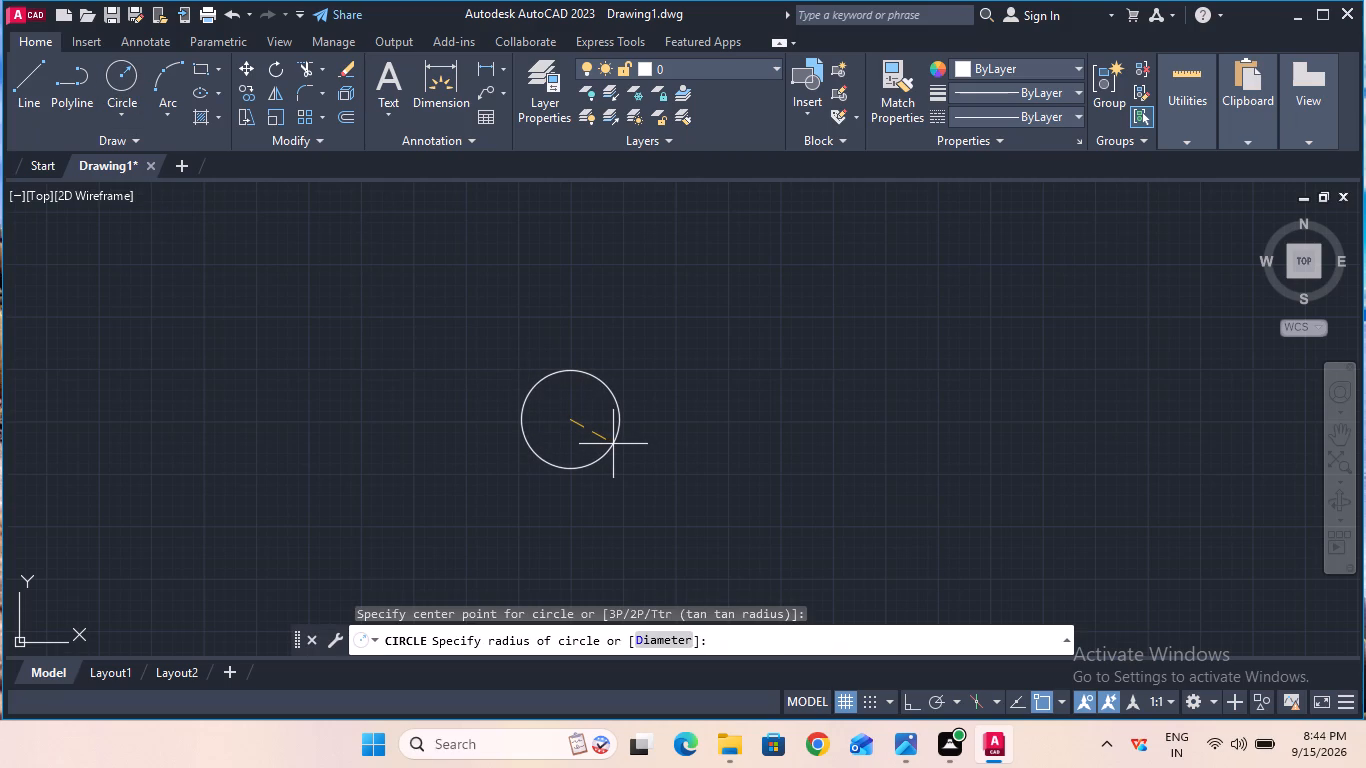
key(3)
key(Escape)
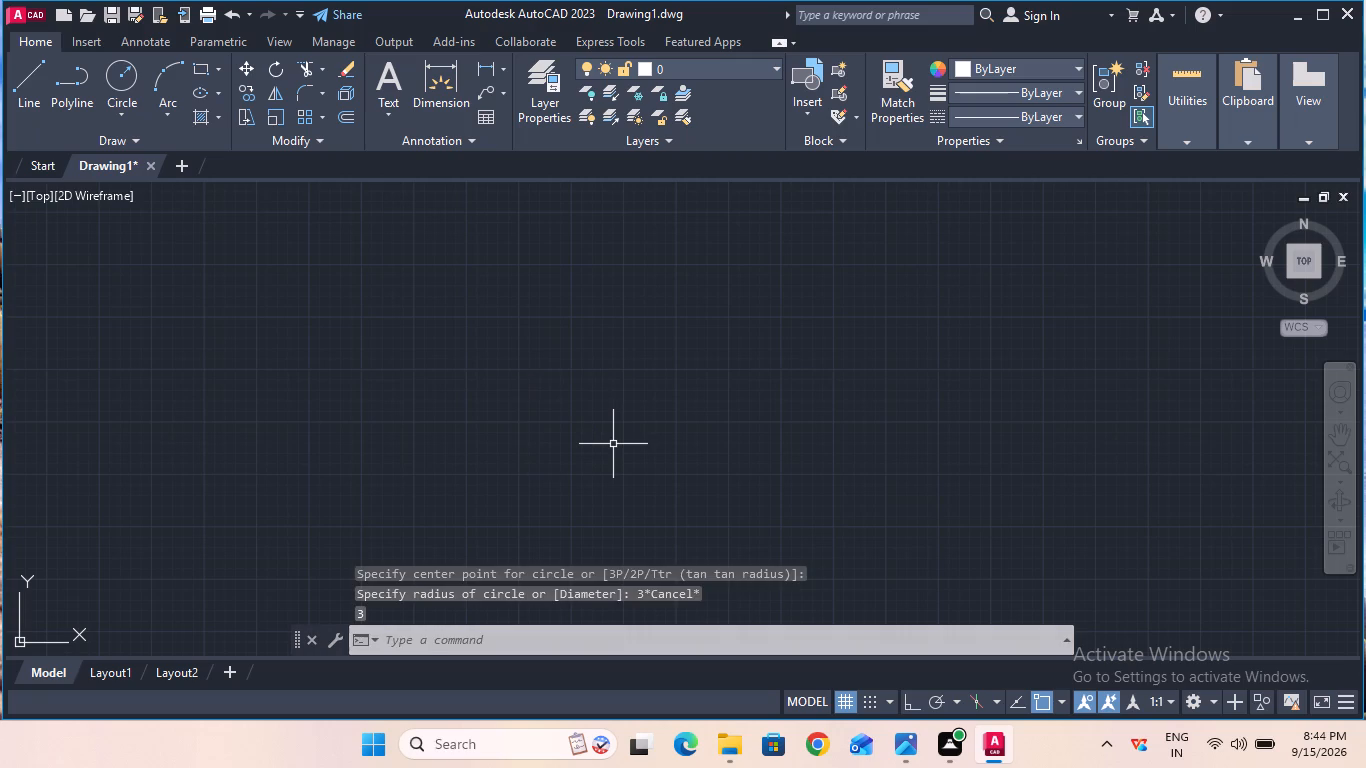
Draw a circle of diameter 9 in the middle of the empty drawing area.
click(132, 108)
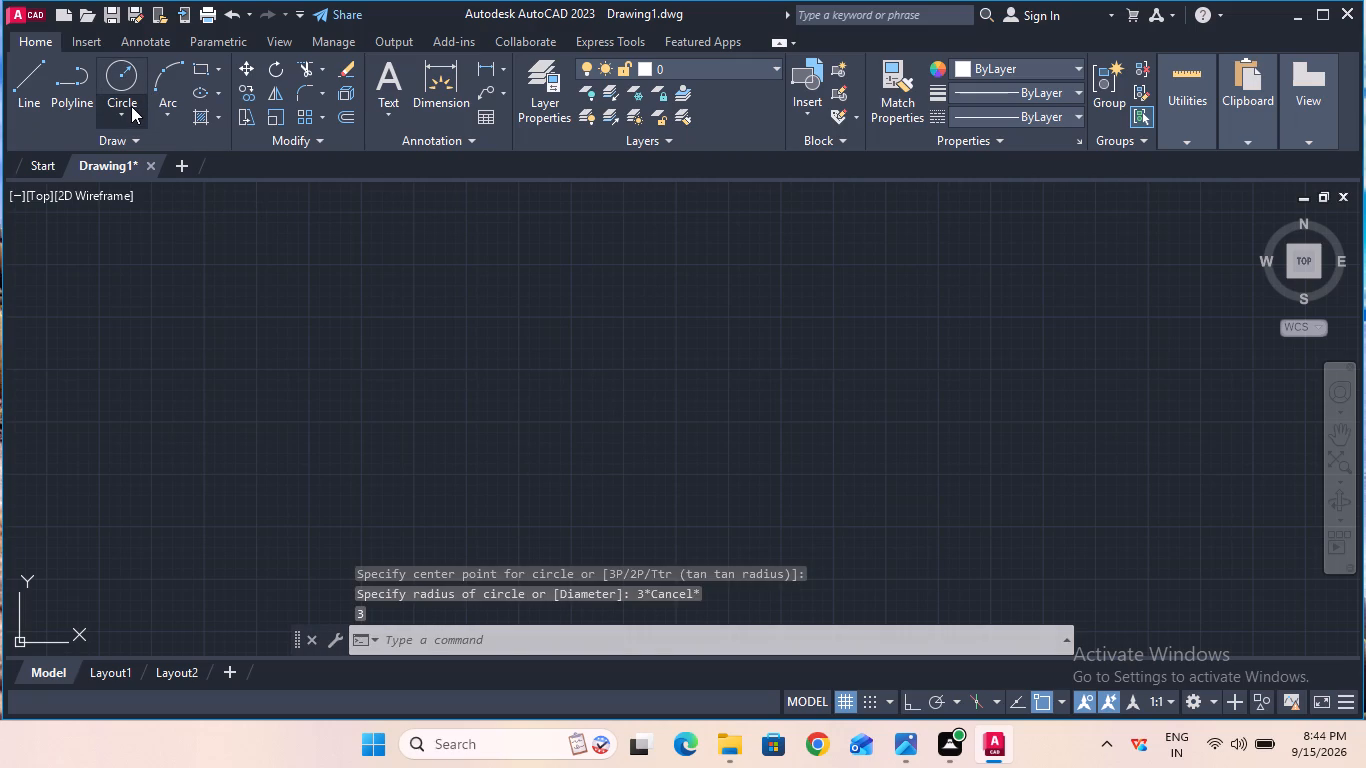
click(164, 190)
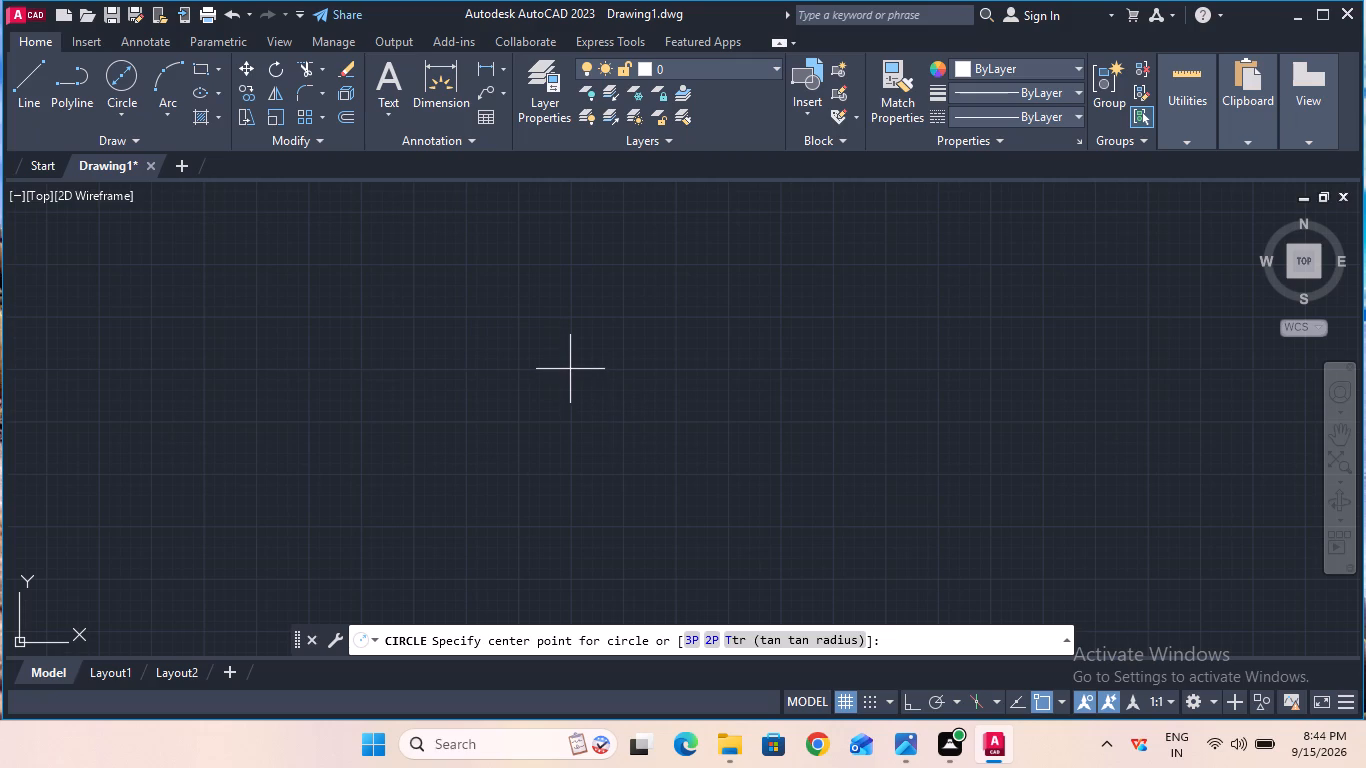
click(571, 369)
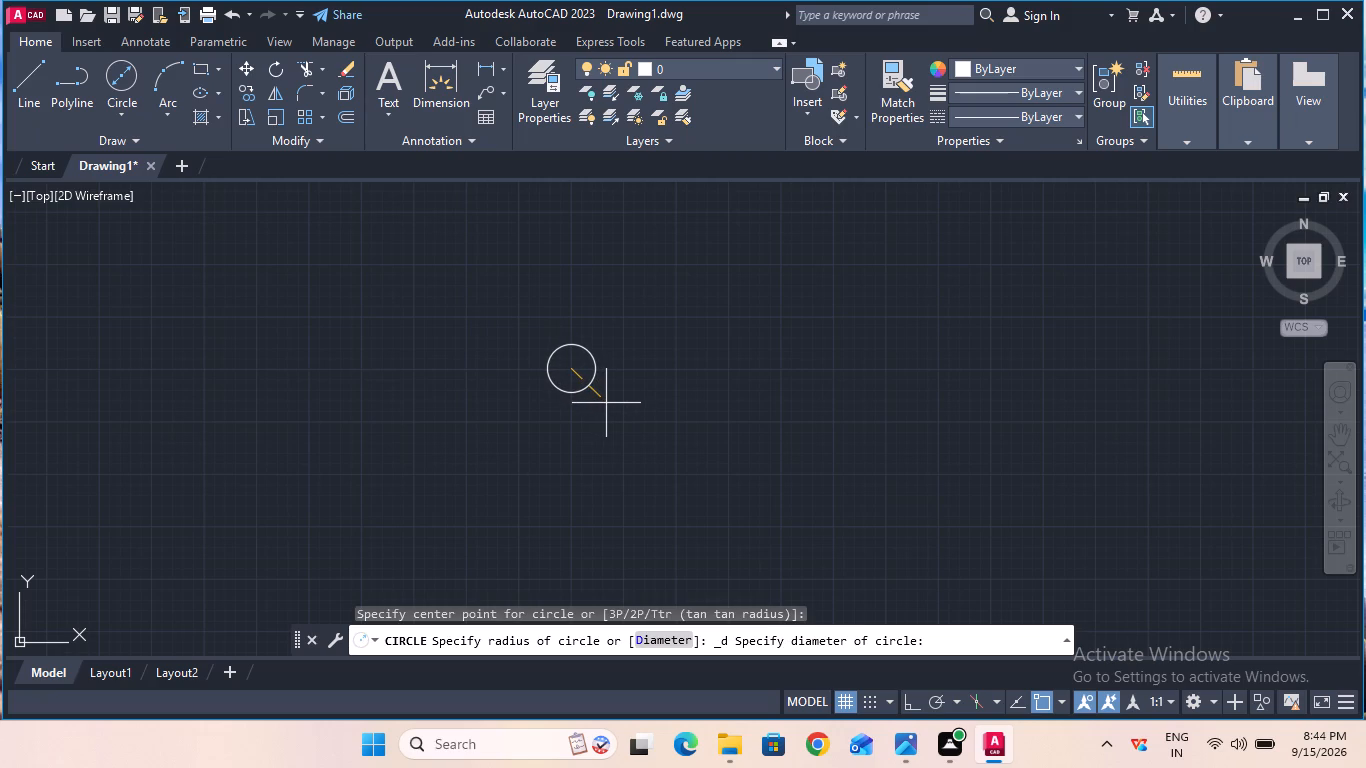
key(9)
key(Return)
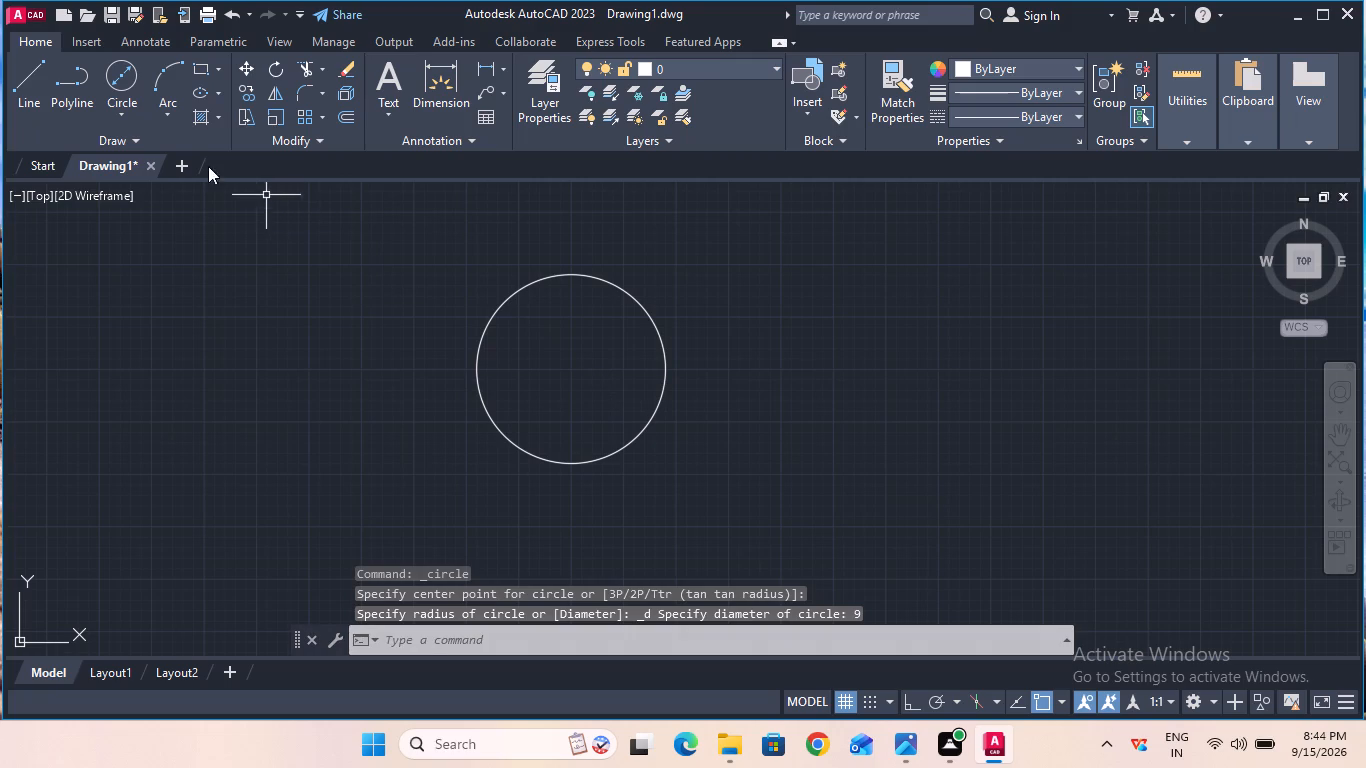
click(123, 104)
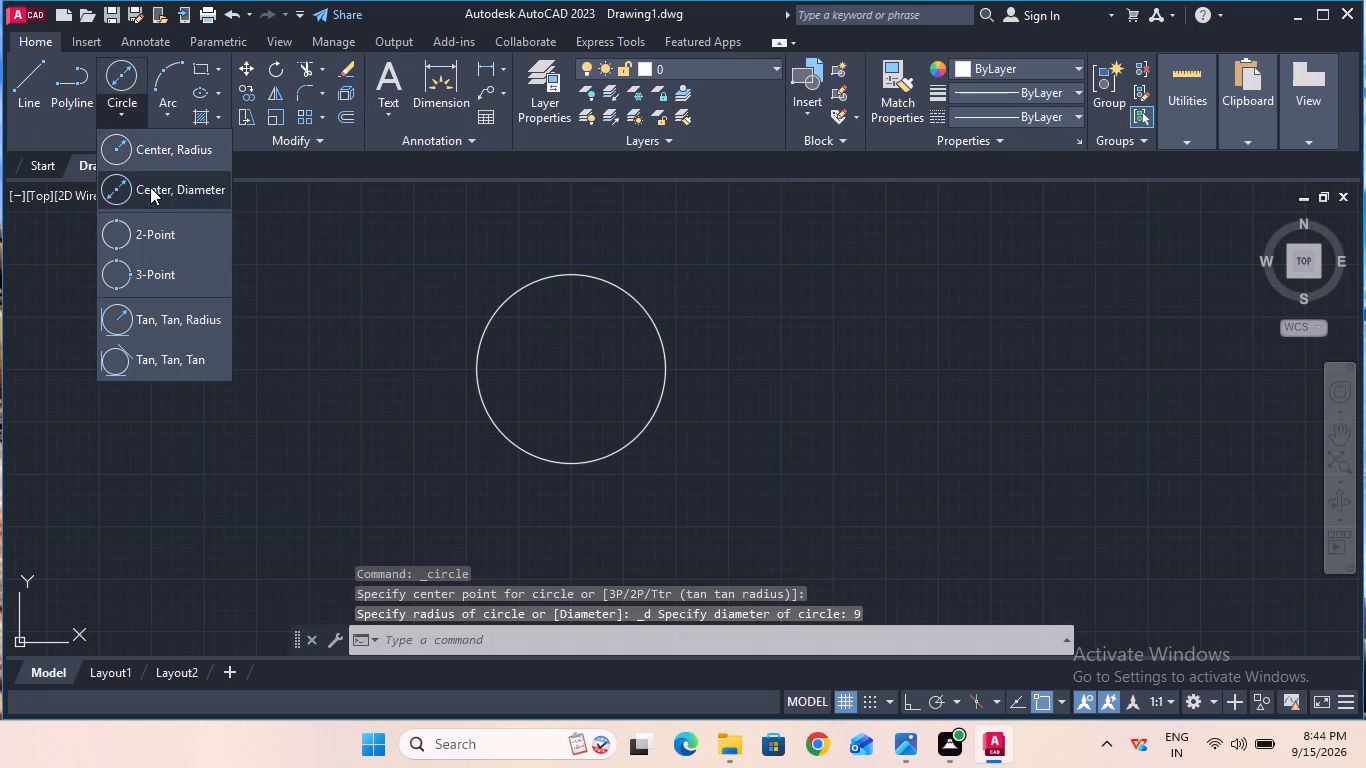
click(324, 233)
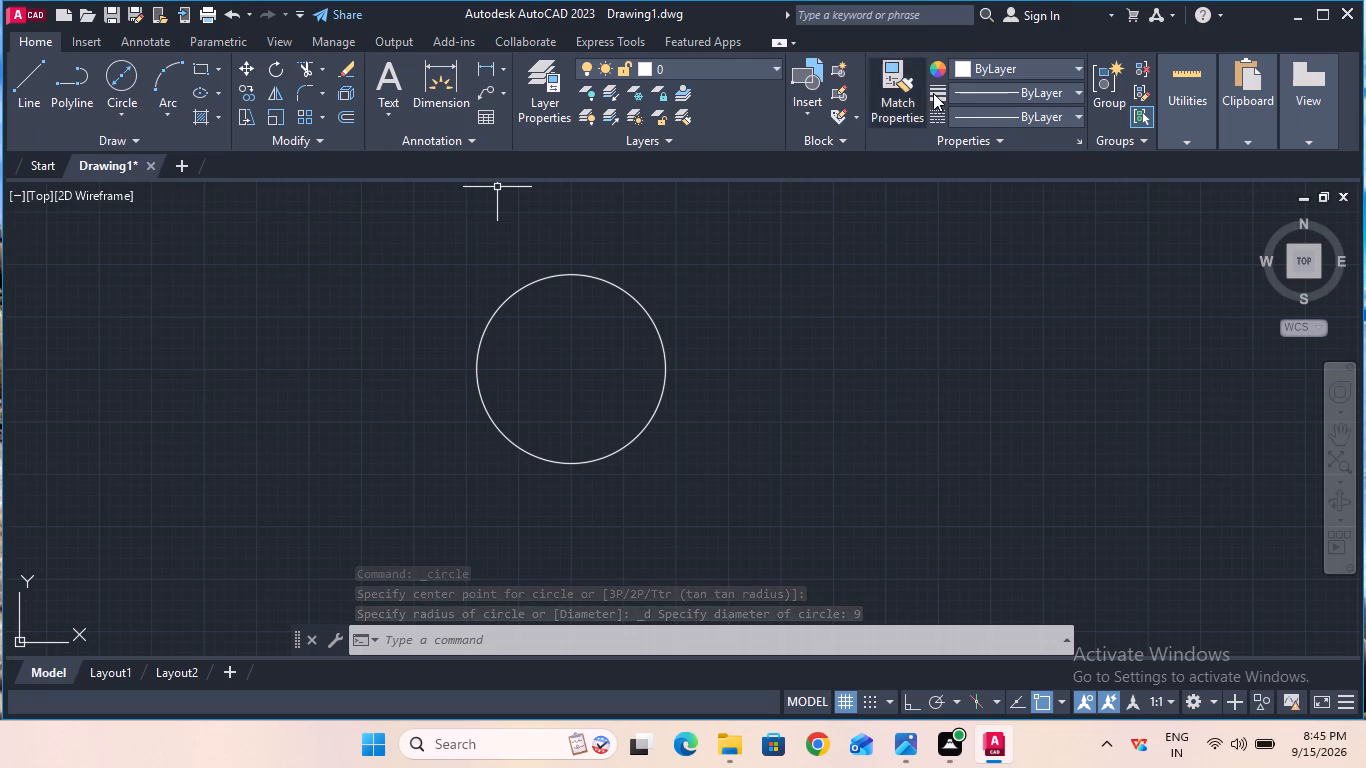
Load the CENTER linetype from acad.lin into the drawing.
click(981, 110)
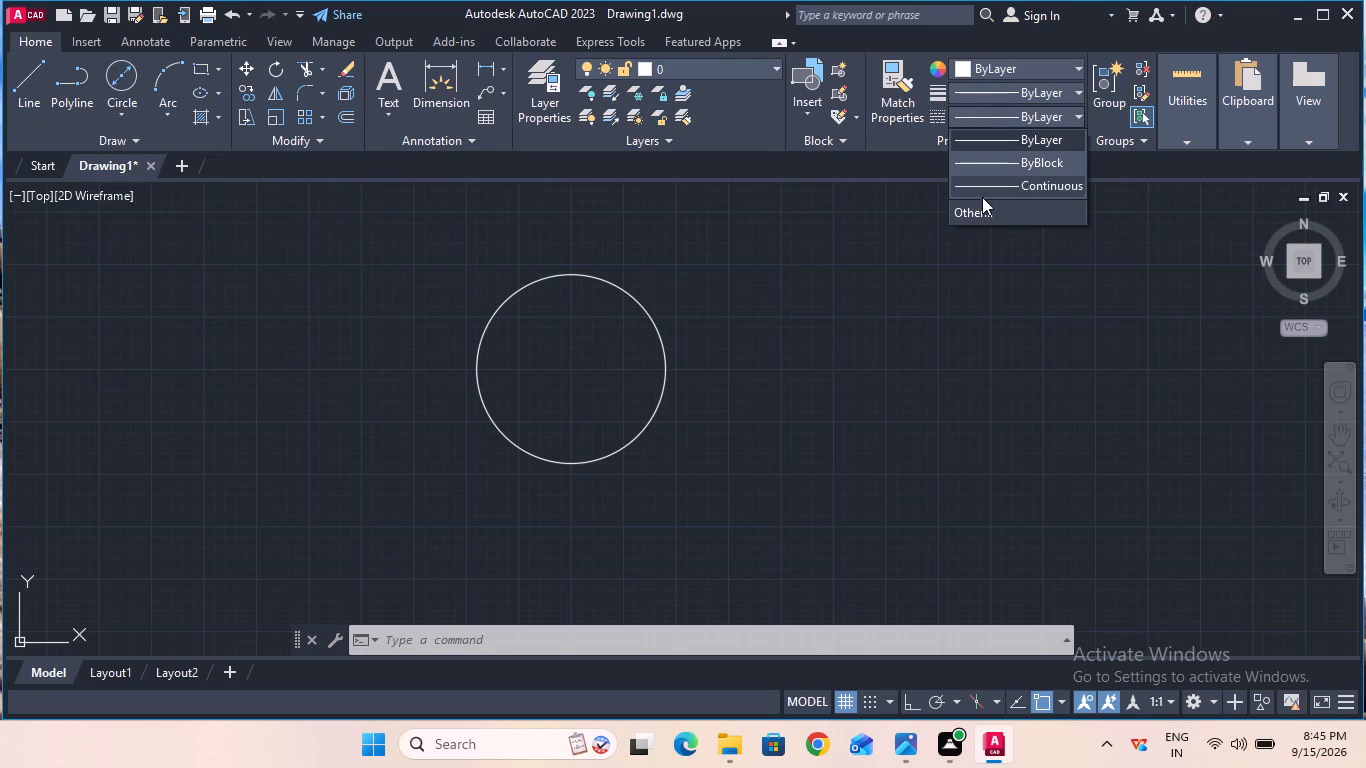
click(983, 200)
click(989, 119)
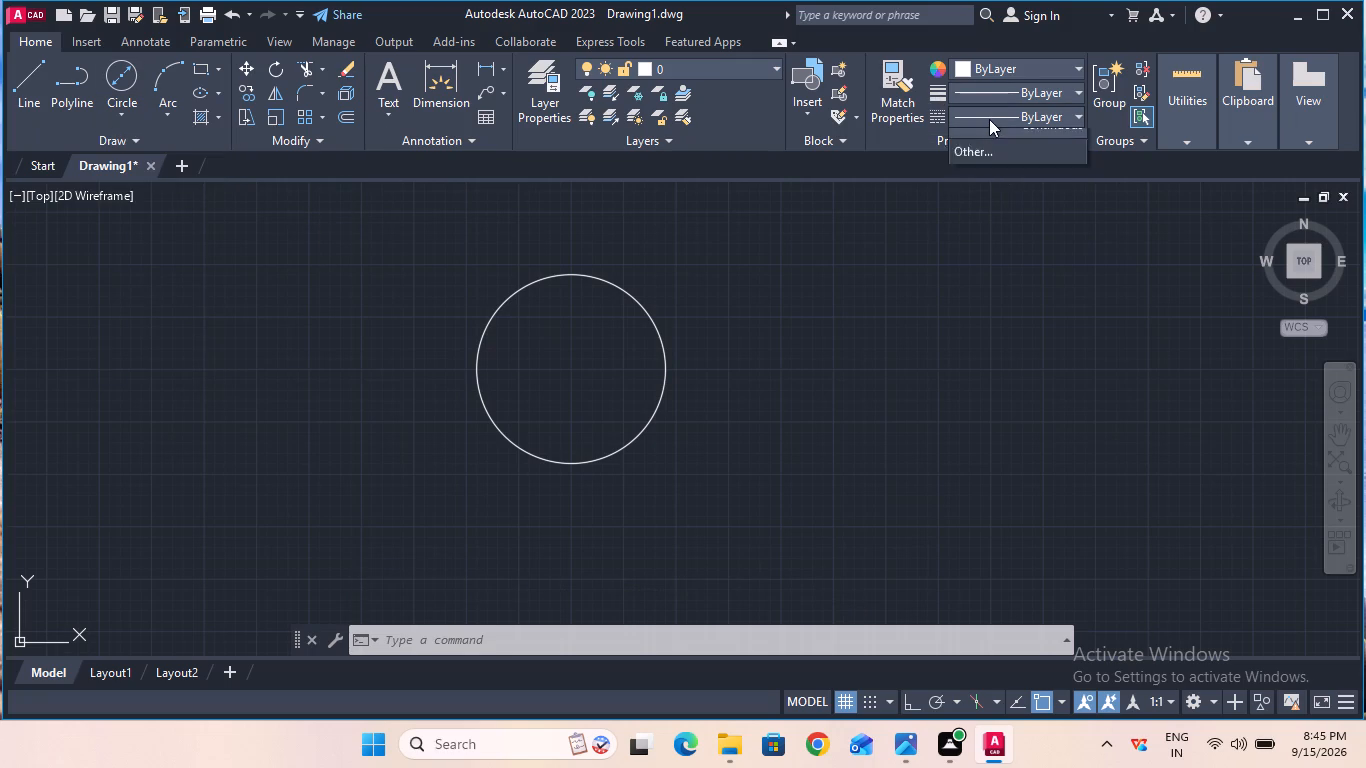
double_click(986, 211)
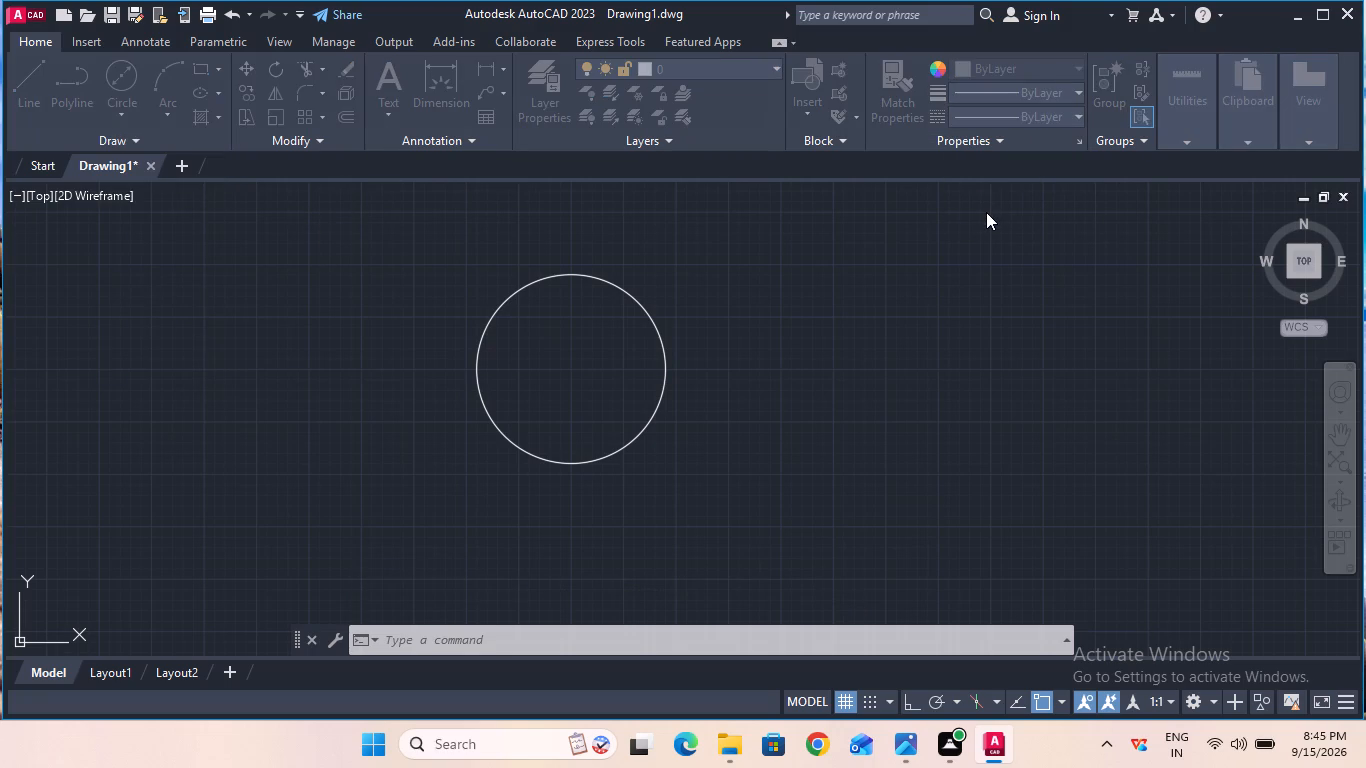
click(812, 197)
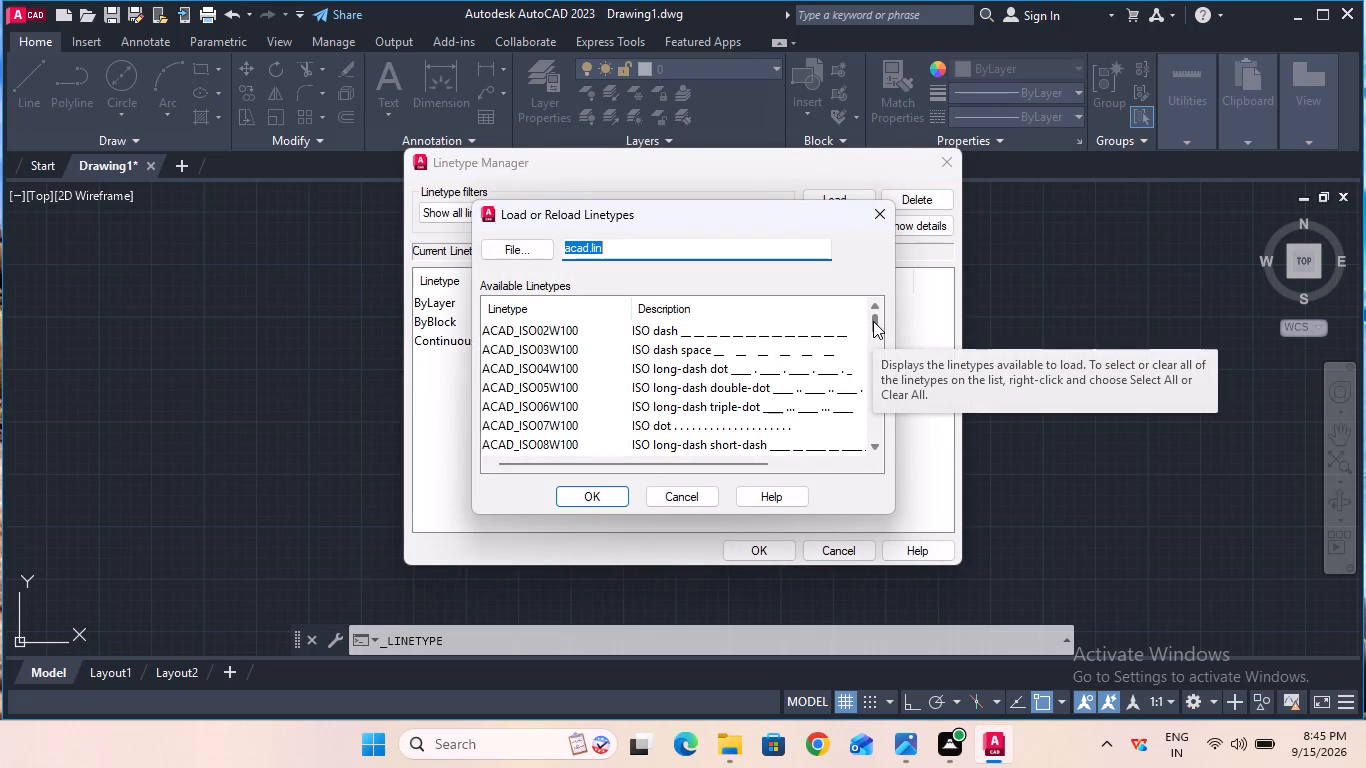
drag(874, 322, 870, 342)
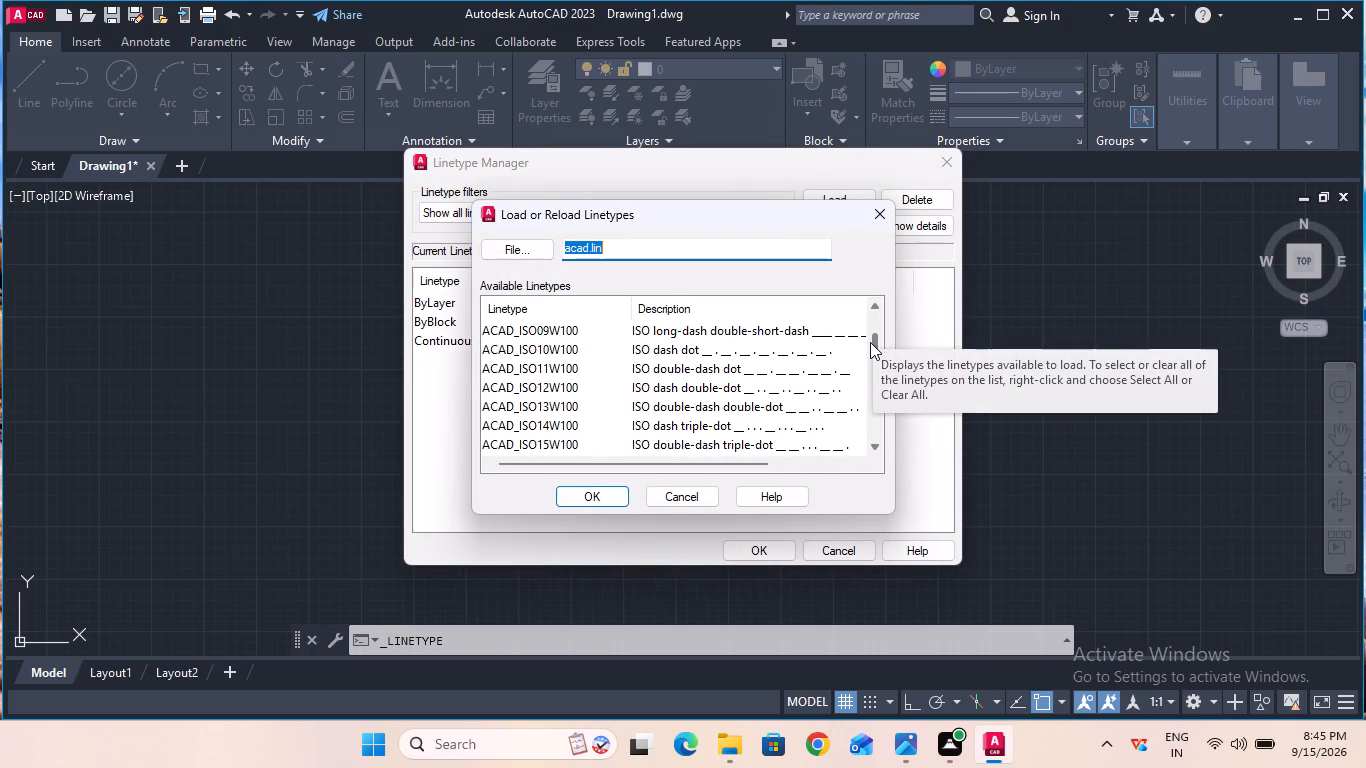
drag(870, 342, 872, 357)
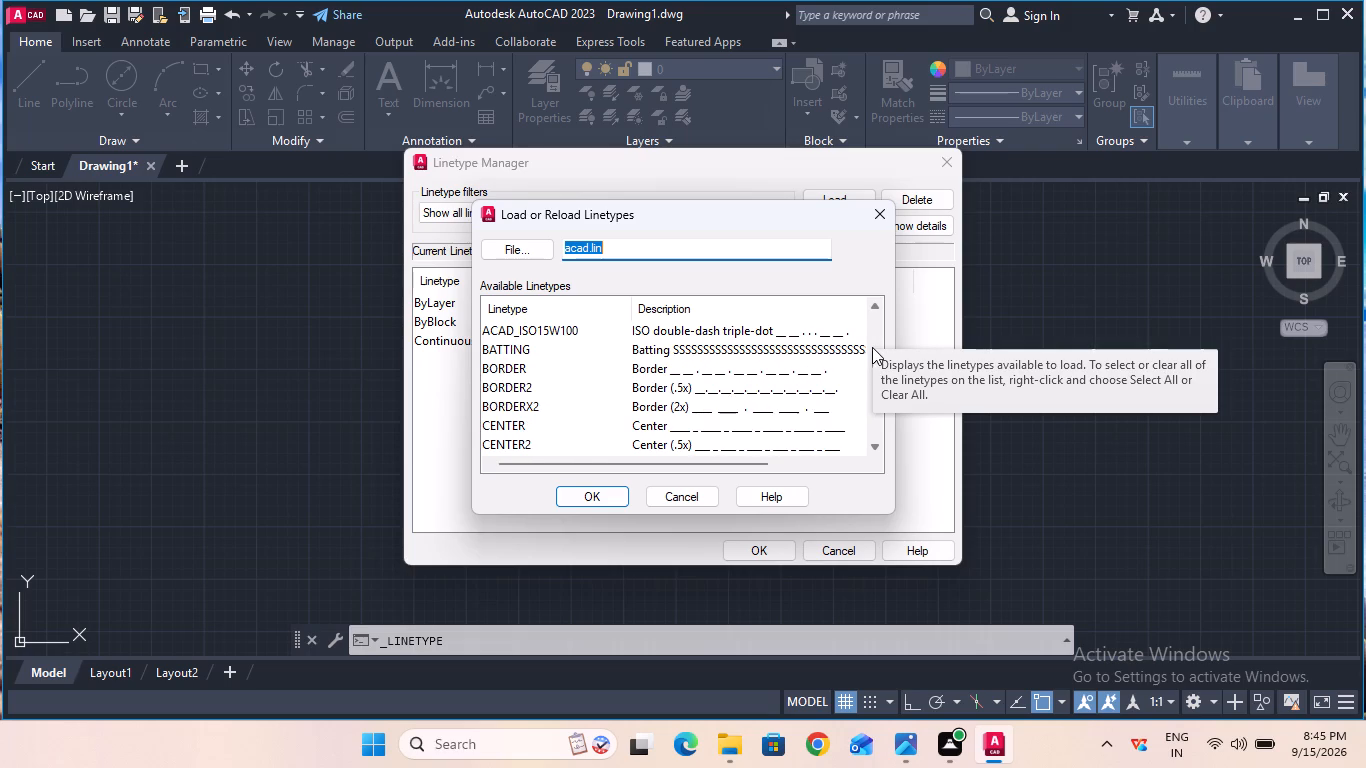
double_click(659, 419)
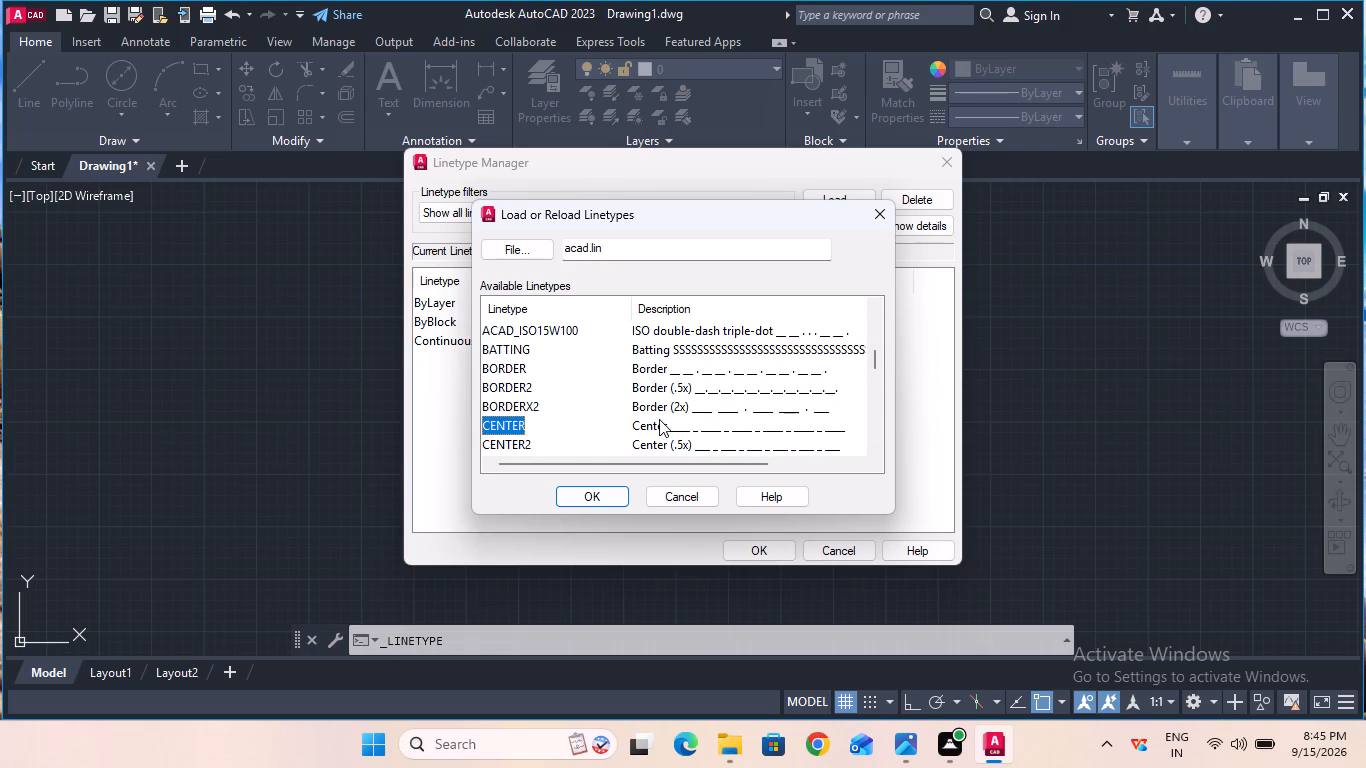
double_click(593, 495)
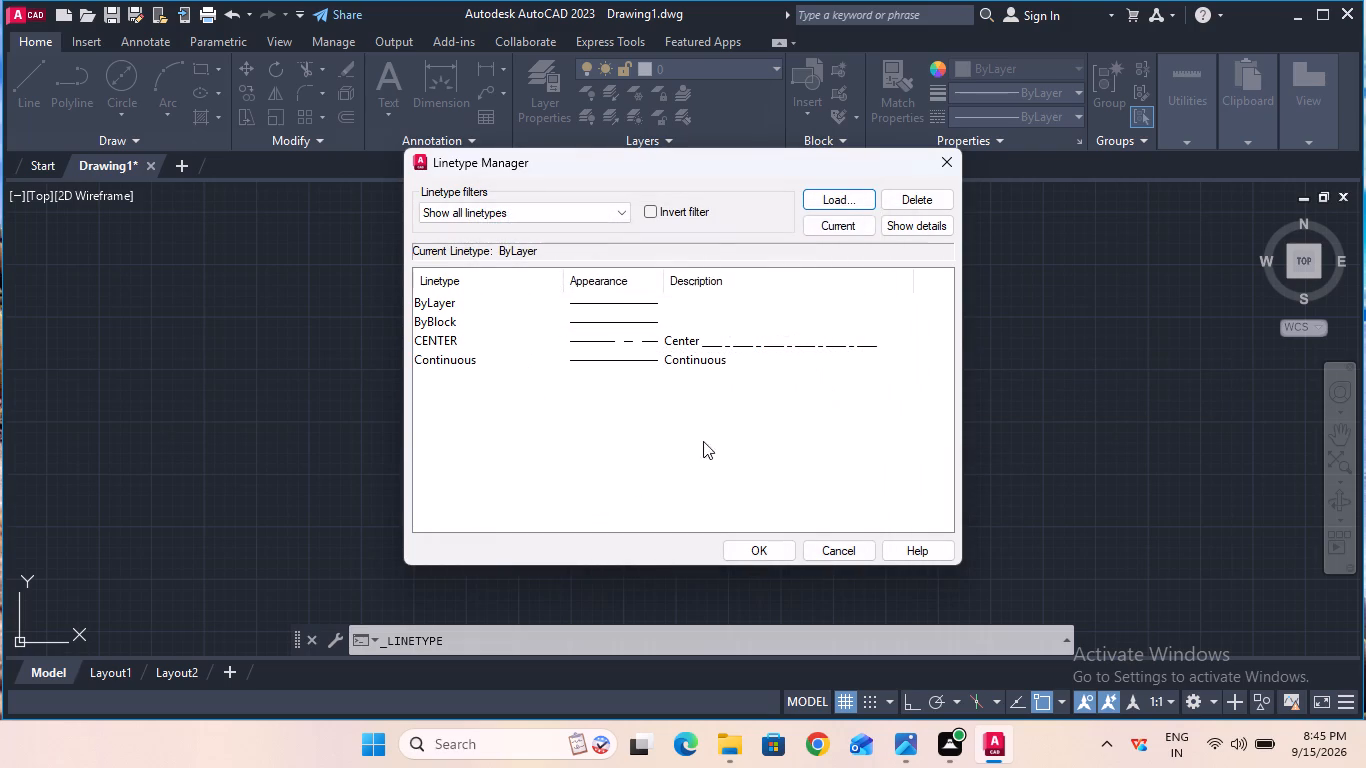
double_click(748, 545)
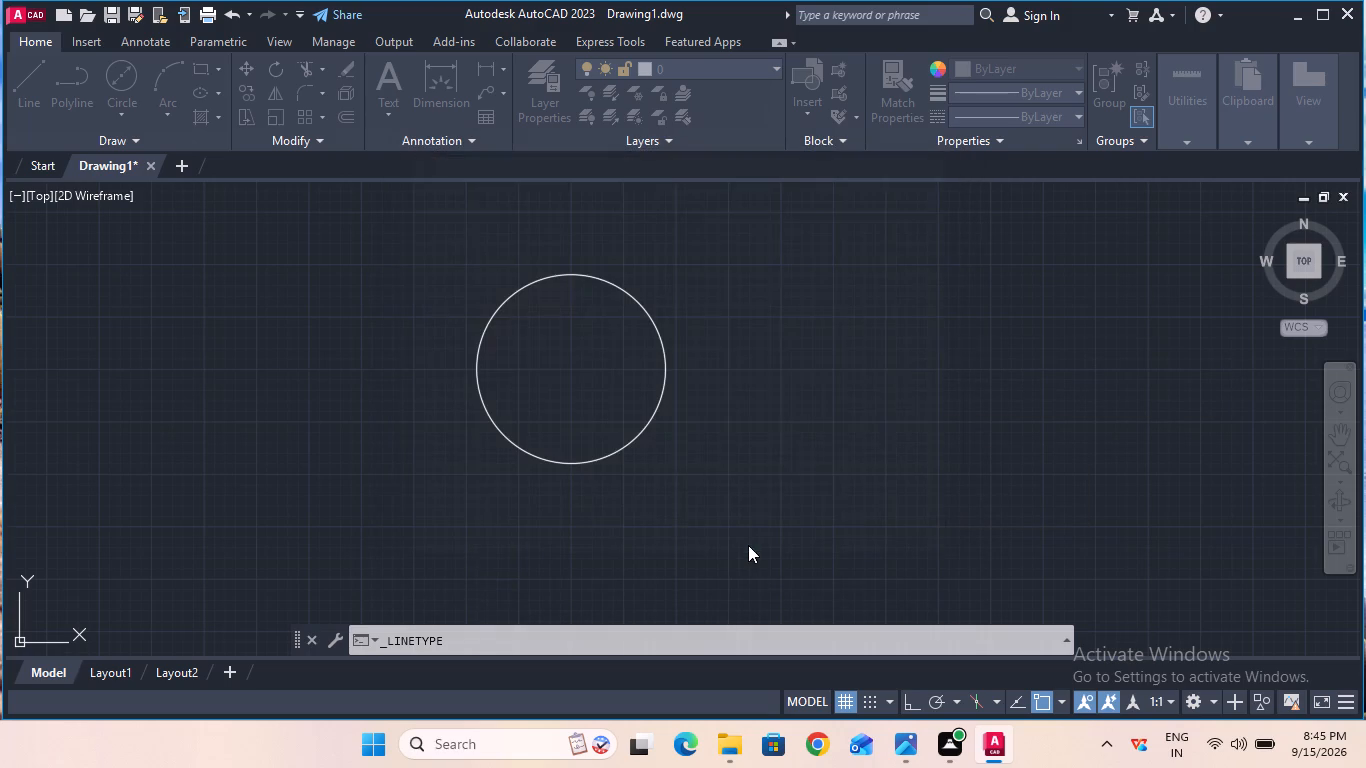
key(Escape)
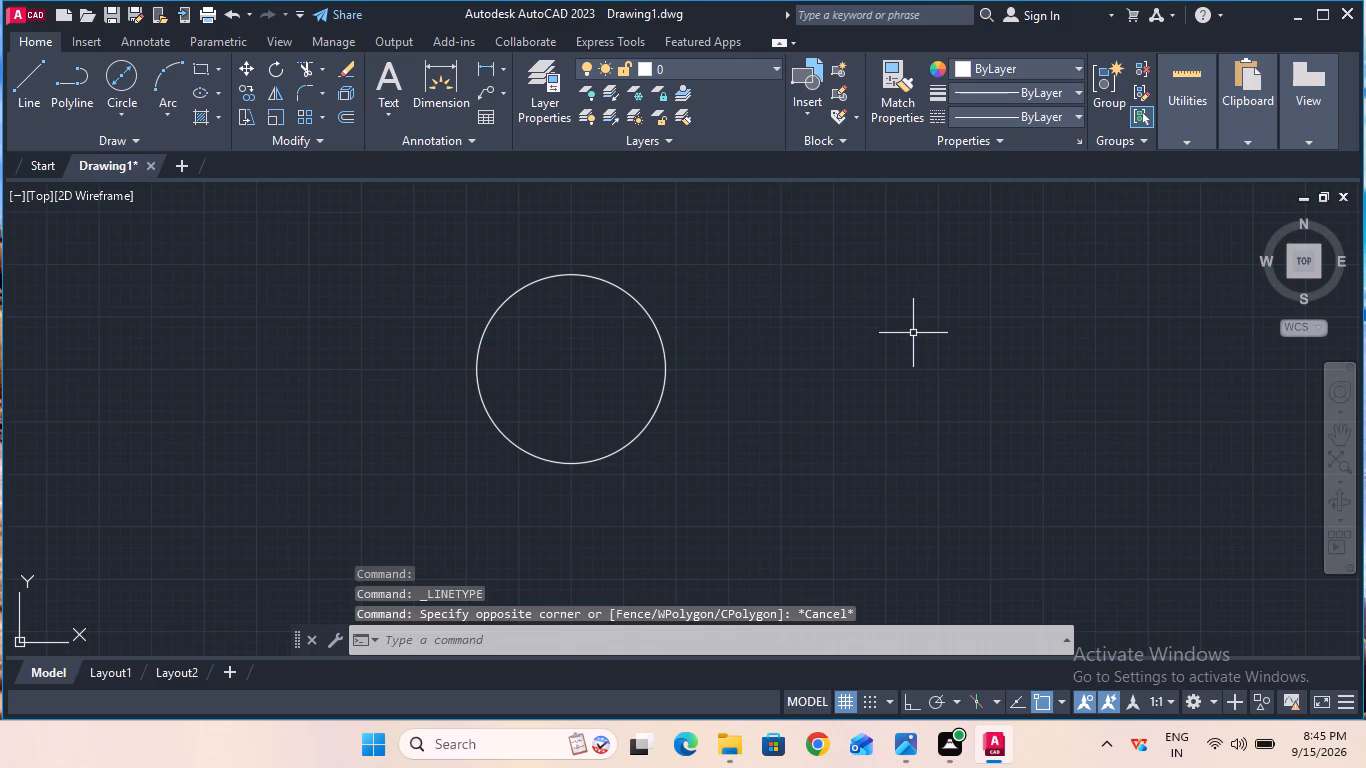
Draw a circle of radius 5.25 in the CENTER linetype, concentric with the existing circle.
click(1017, 113)
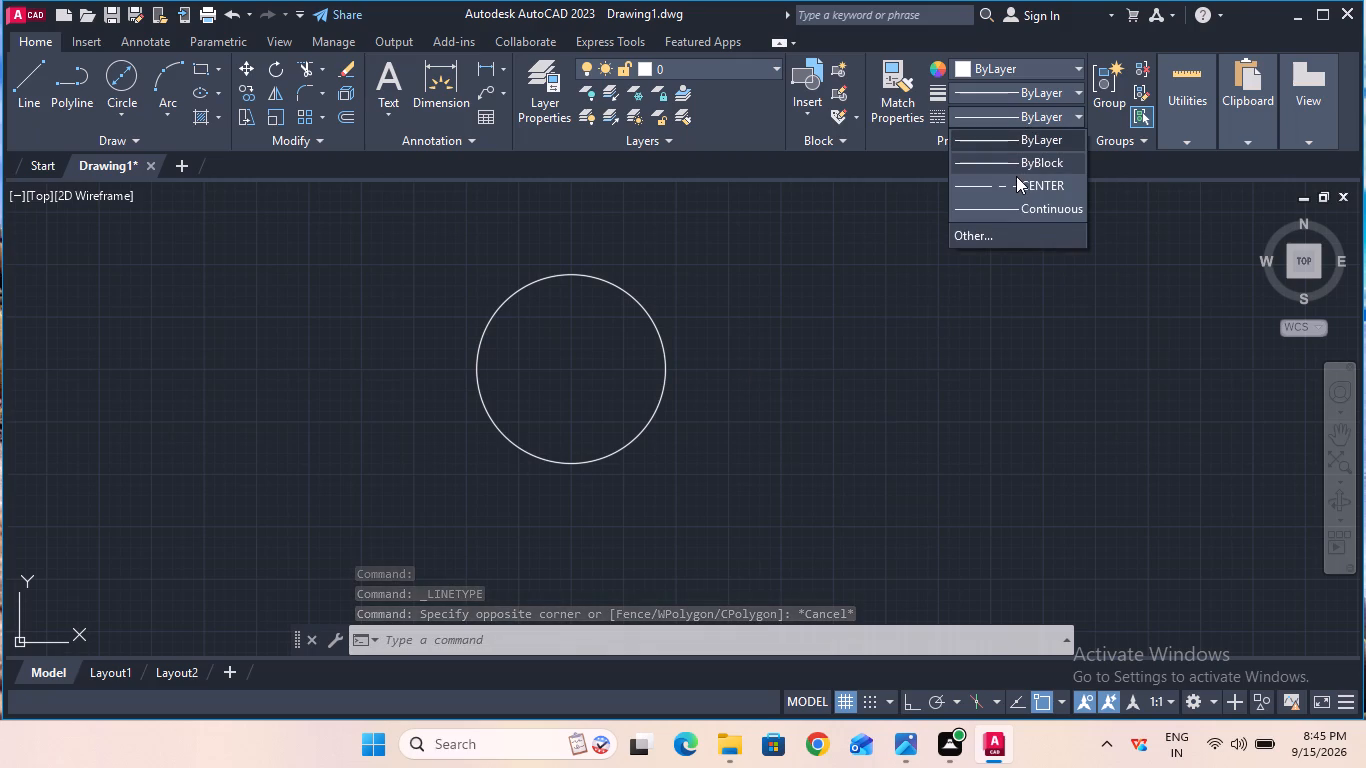
click(1016, 182)
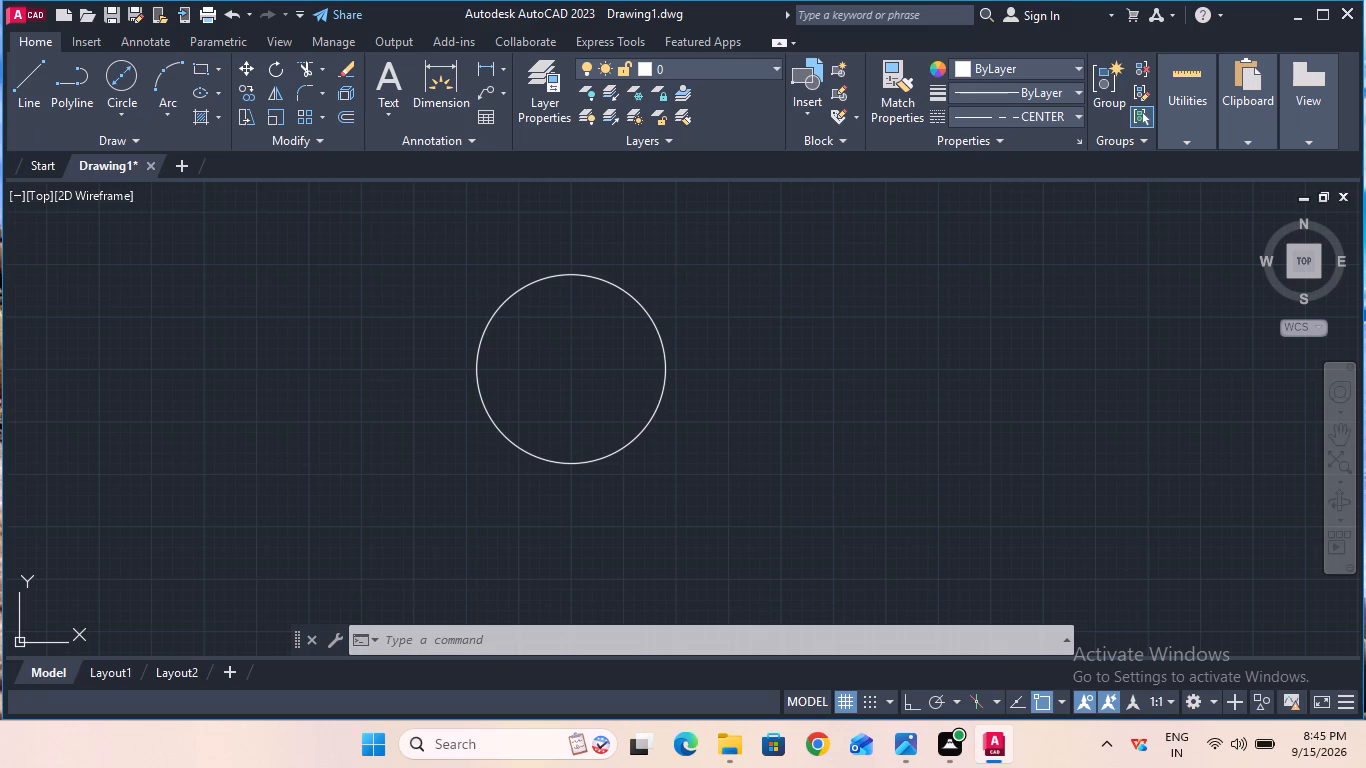
click(130, 108)
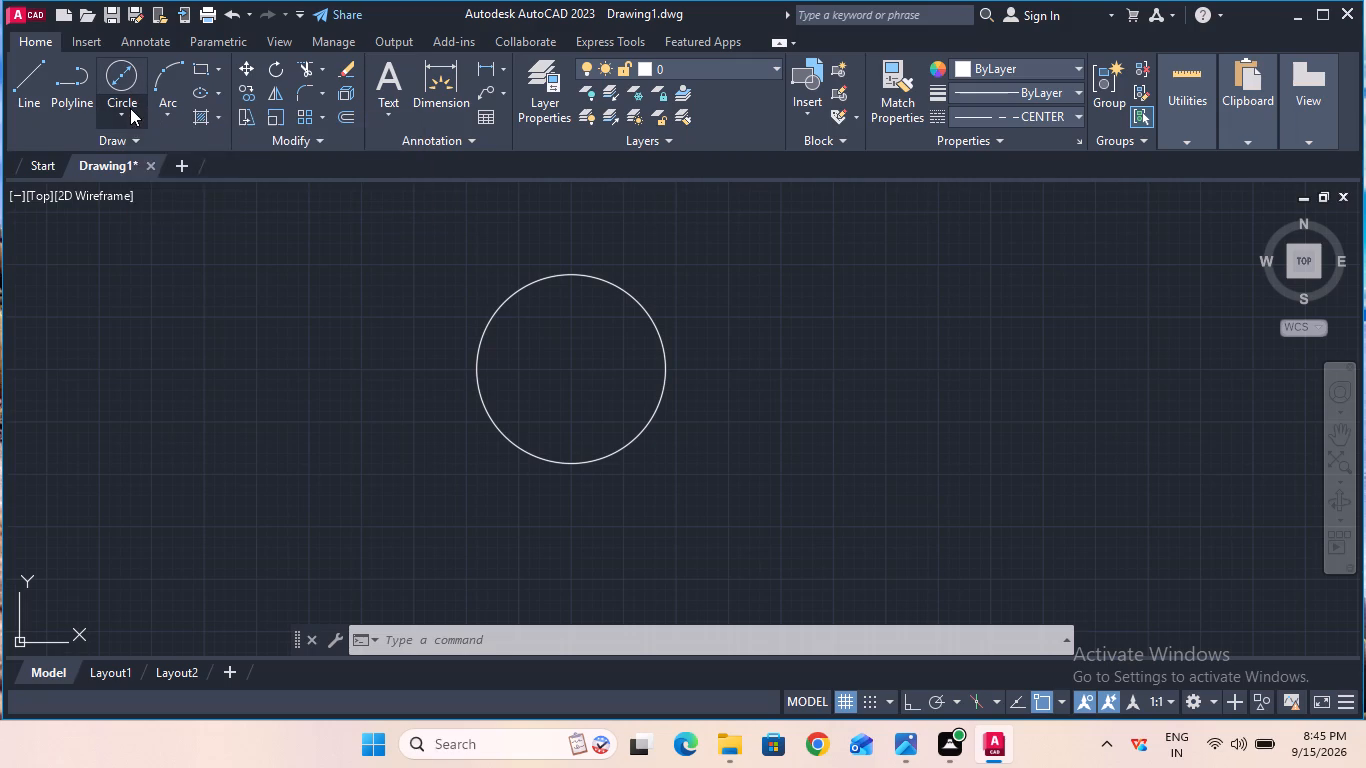
click(146, 150)
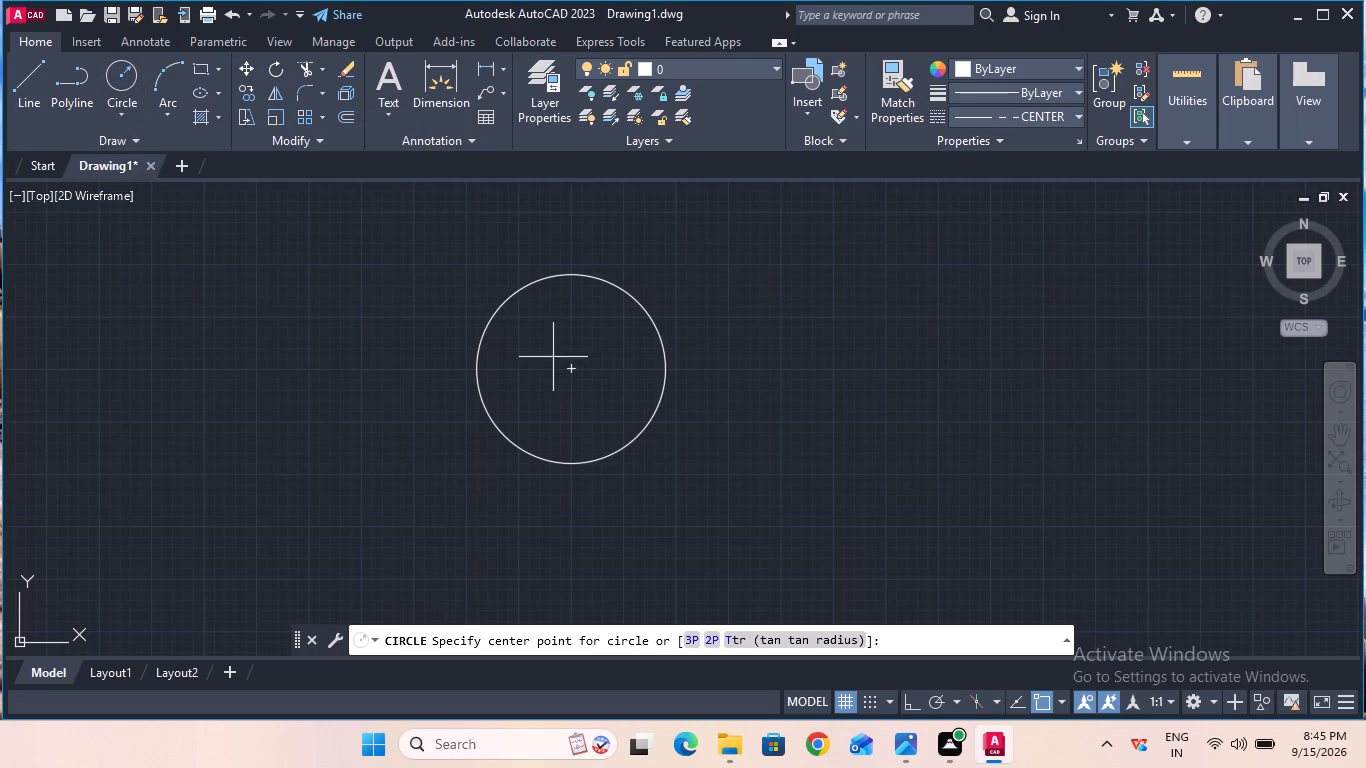
click(571, 372)
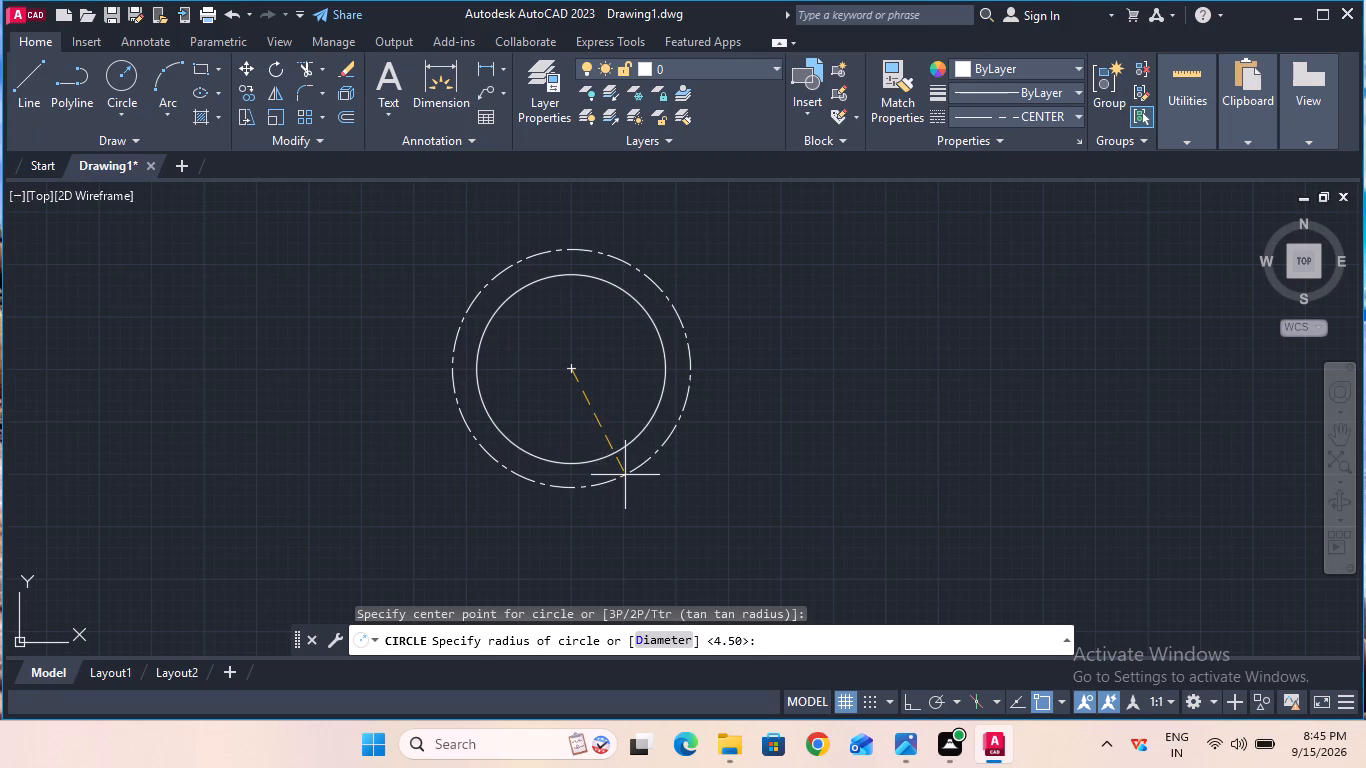
key(5)
text(.2)
key(5)
key(Return)
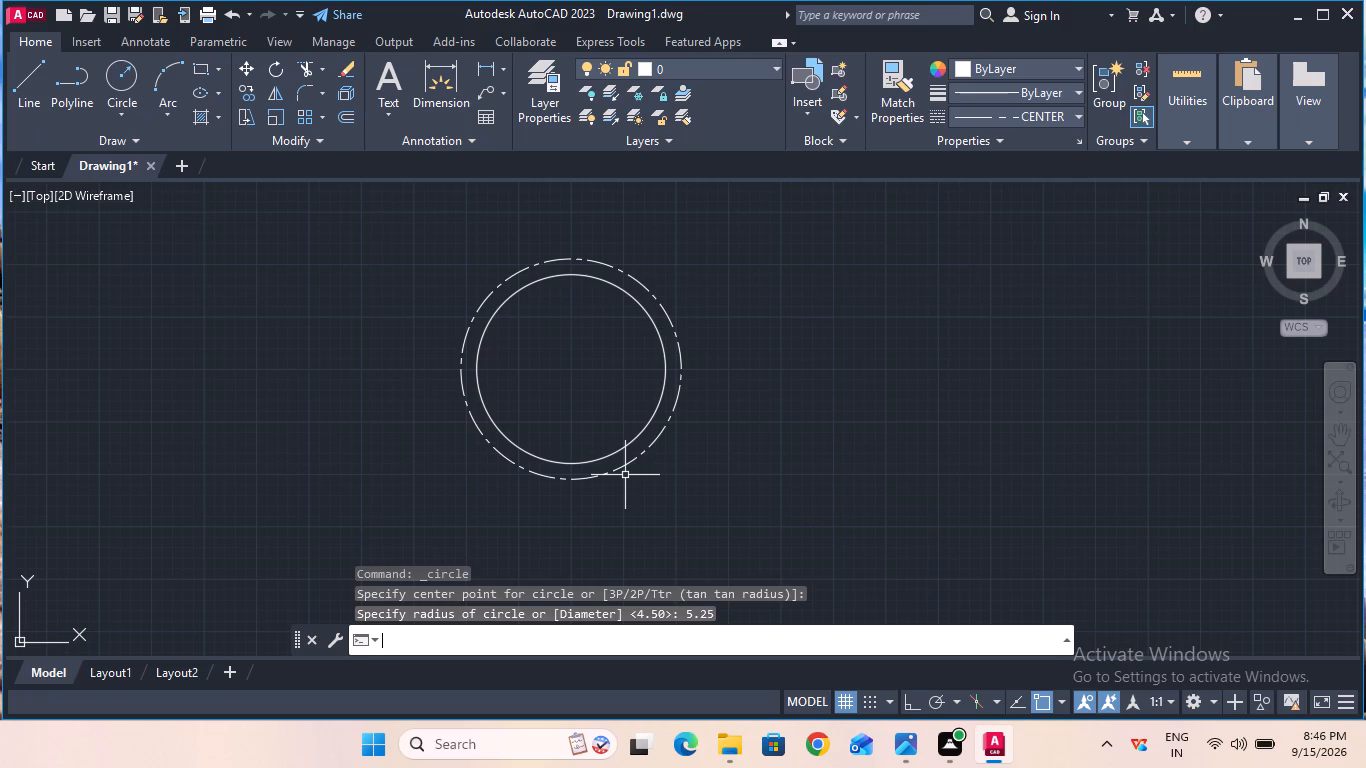
Draw an outer concentric circle of radius 6 using the ByBlock linetype.
click(991, 123)
click(991, 155)
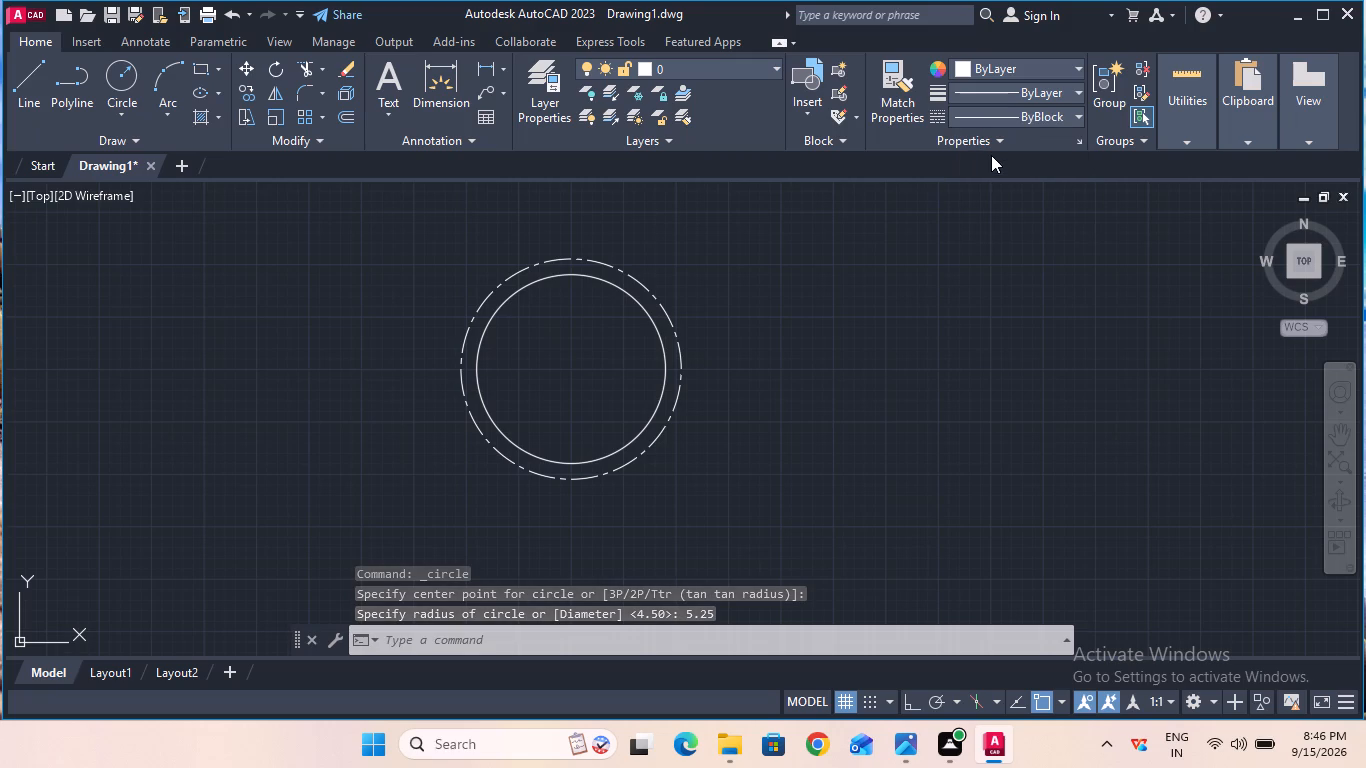
click(121, 81)
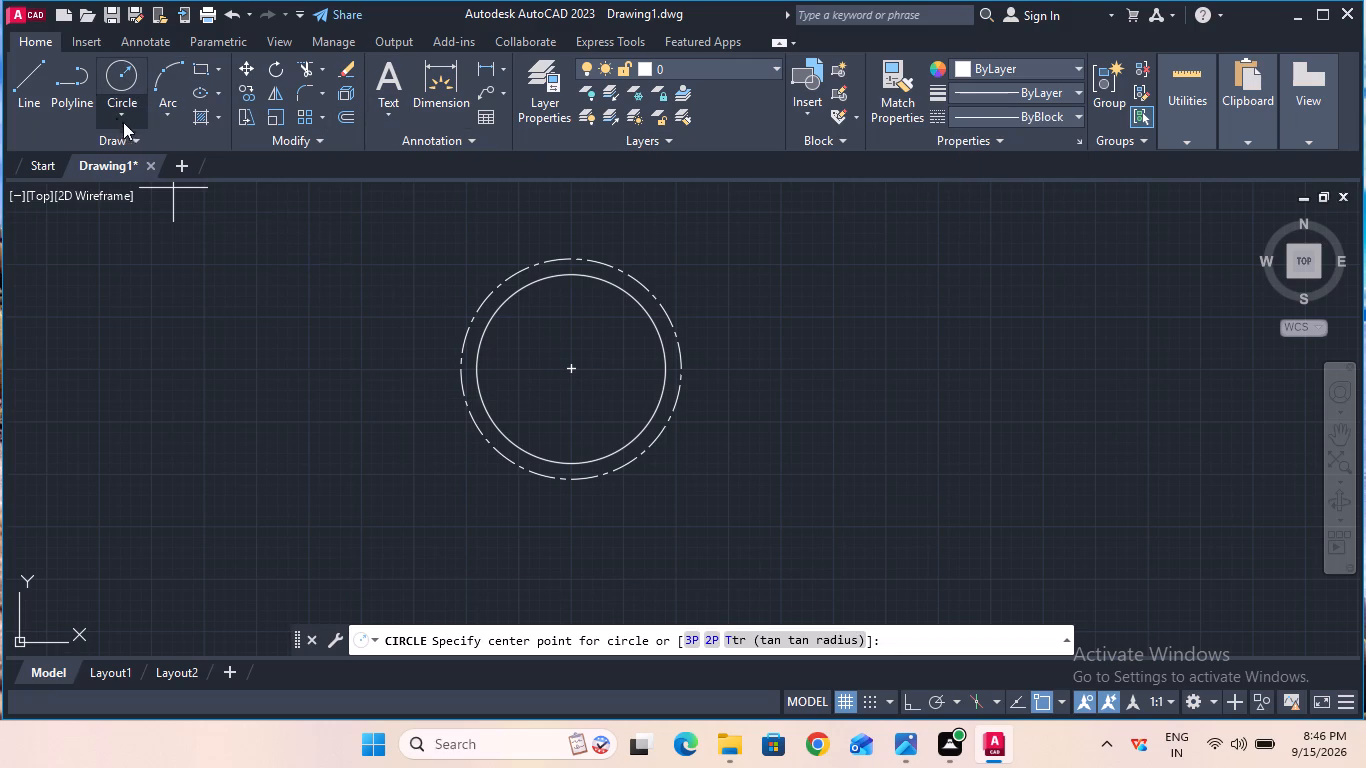
click(570, 365)
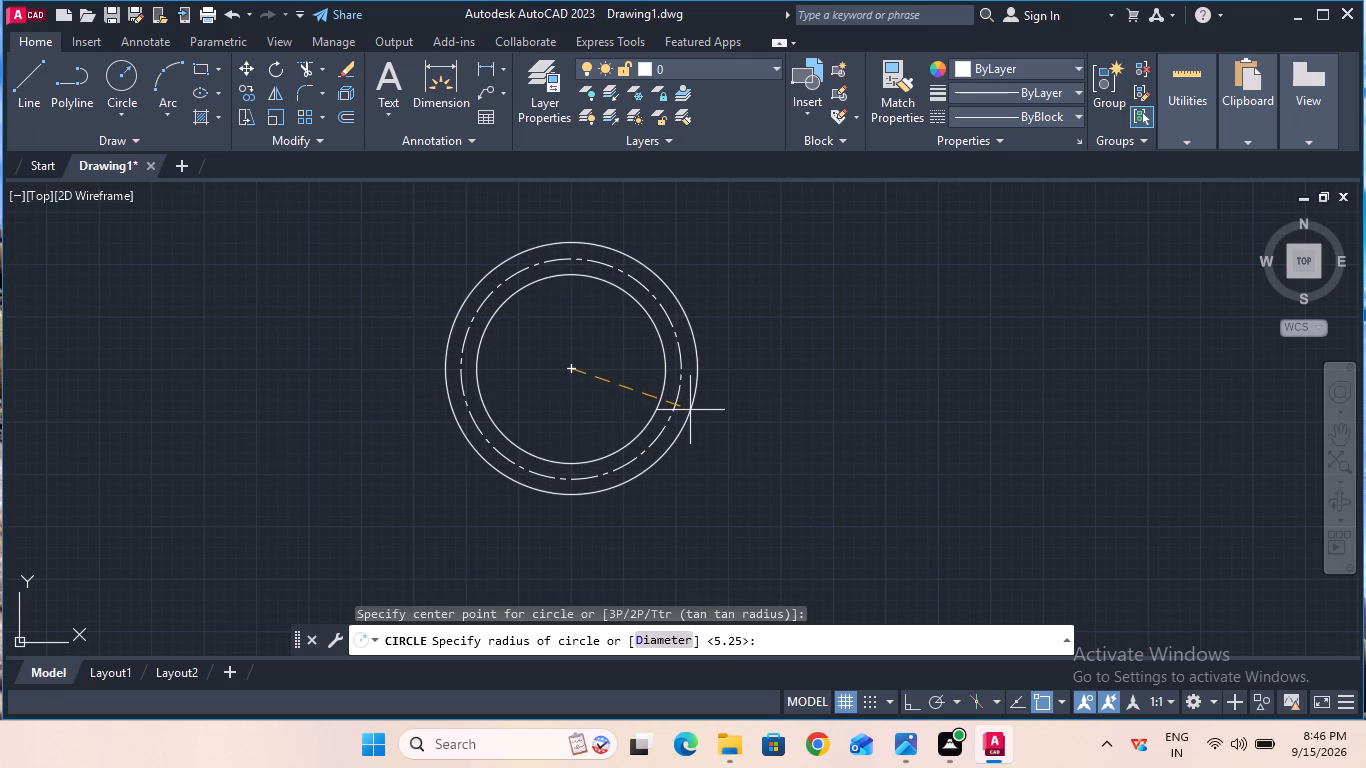
key(6)
key(Return)
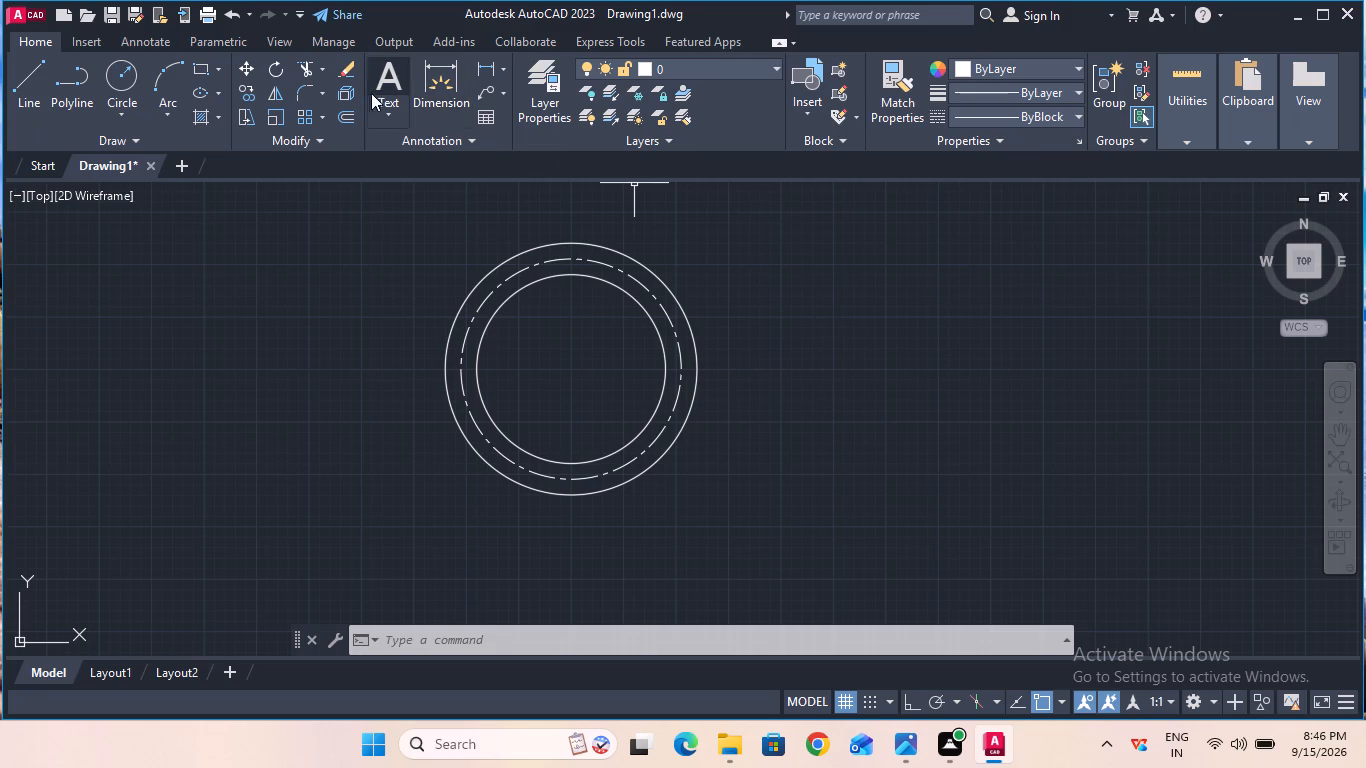
Draw a vertical centerline in the CENTER linetype from the top quadrant to the bottom quadrant of the outer circle.
click(953, 119)
click(962, 186)
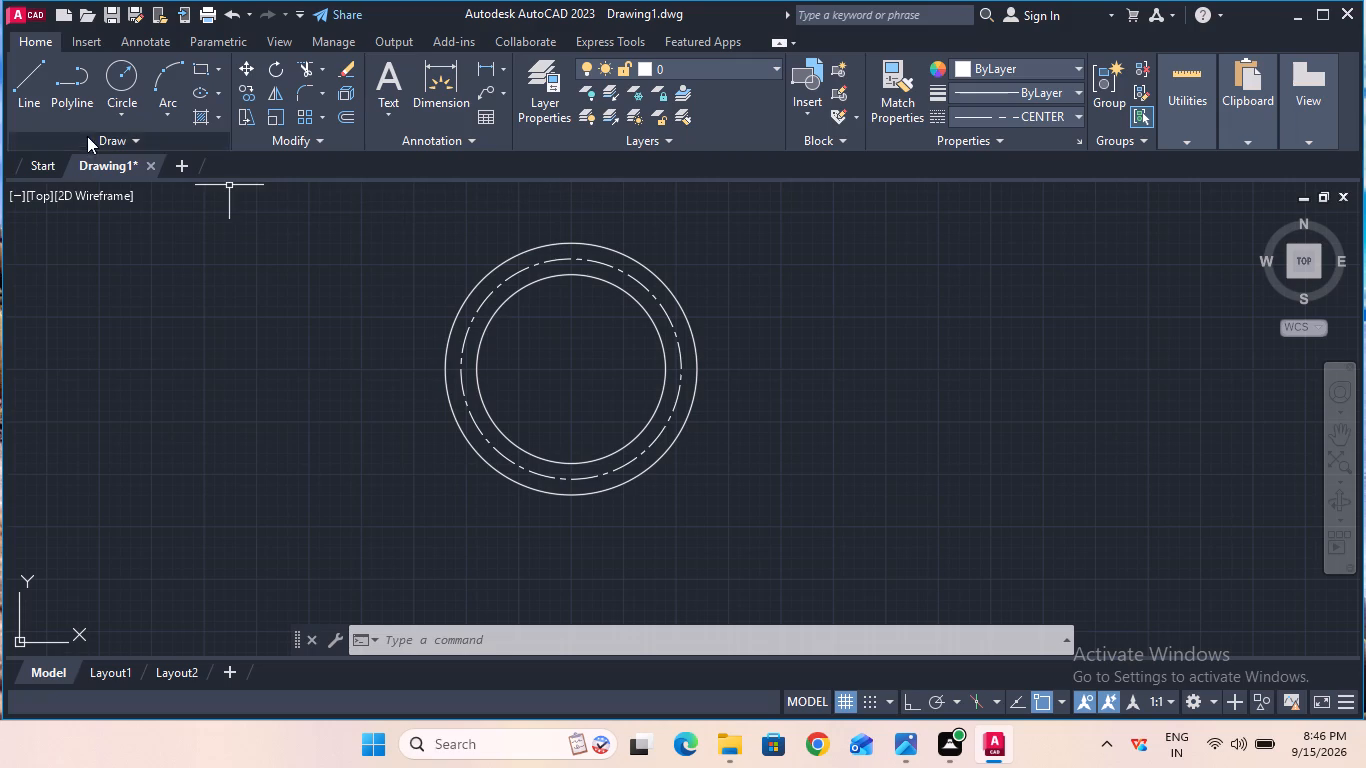
click(34, 103)
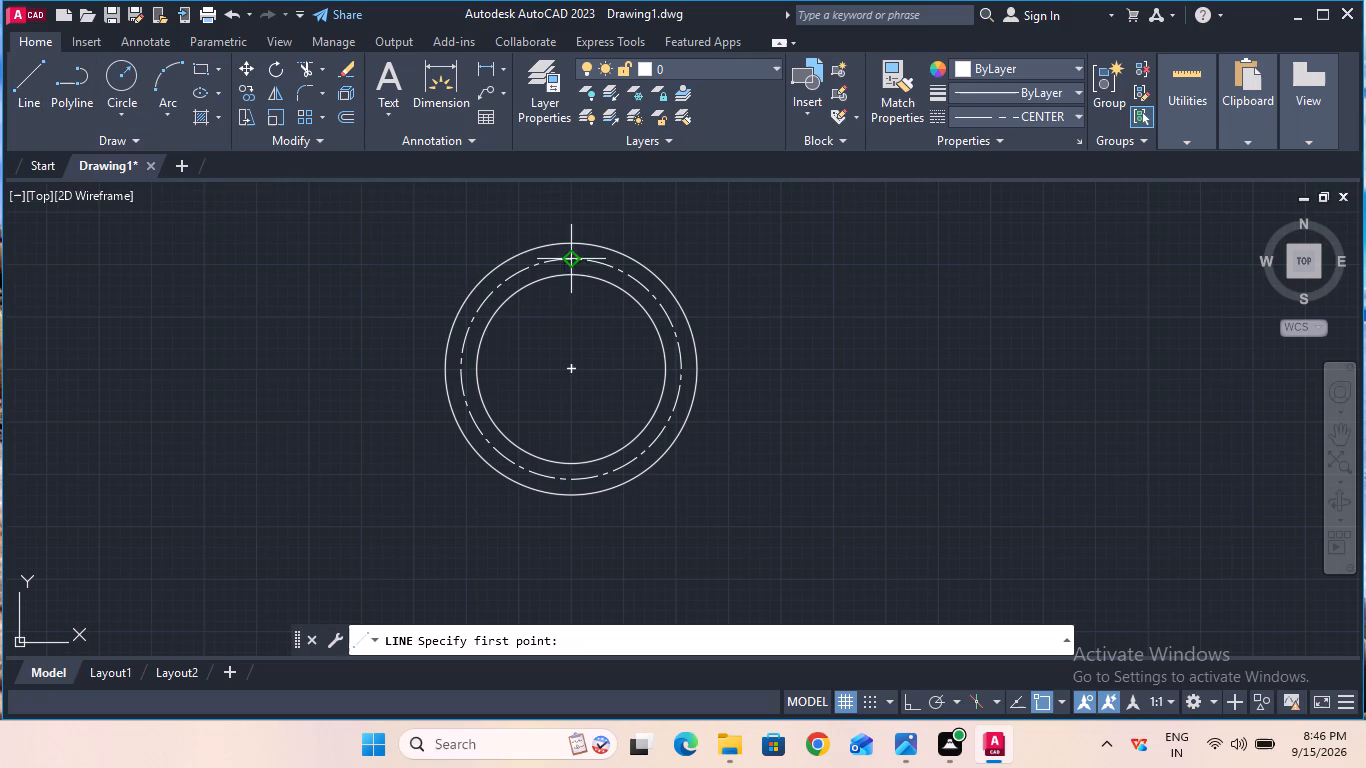
click(572, 248)
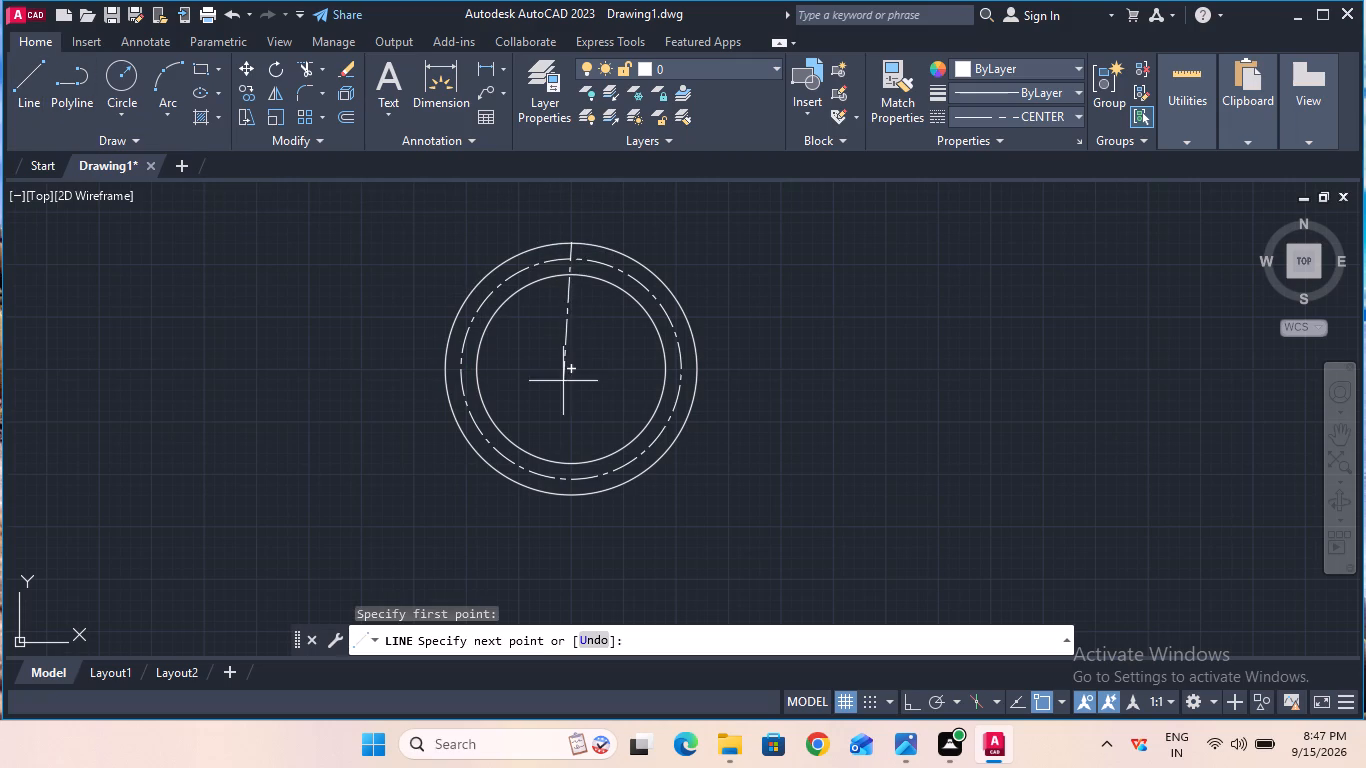
click(571, 496)
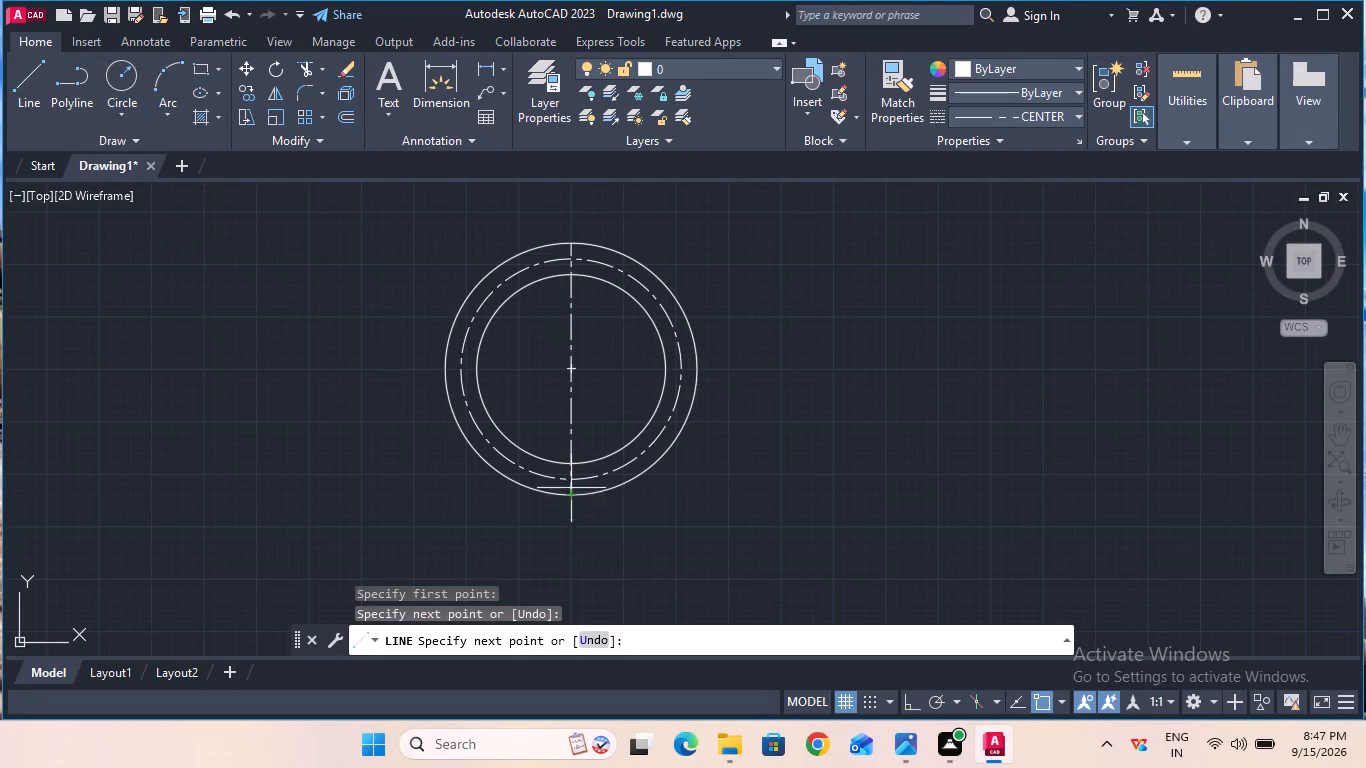
key(Escape)
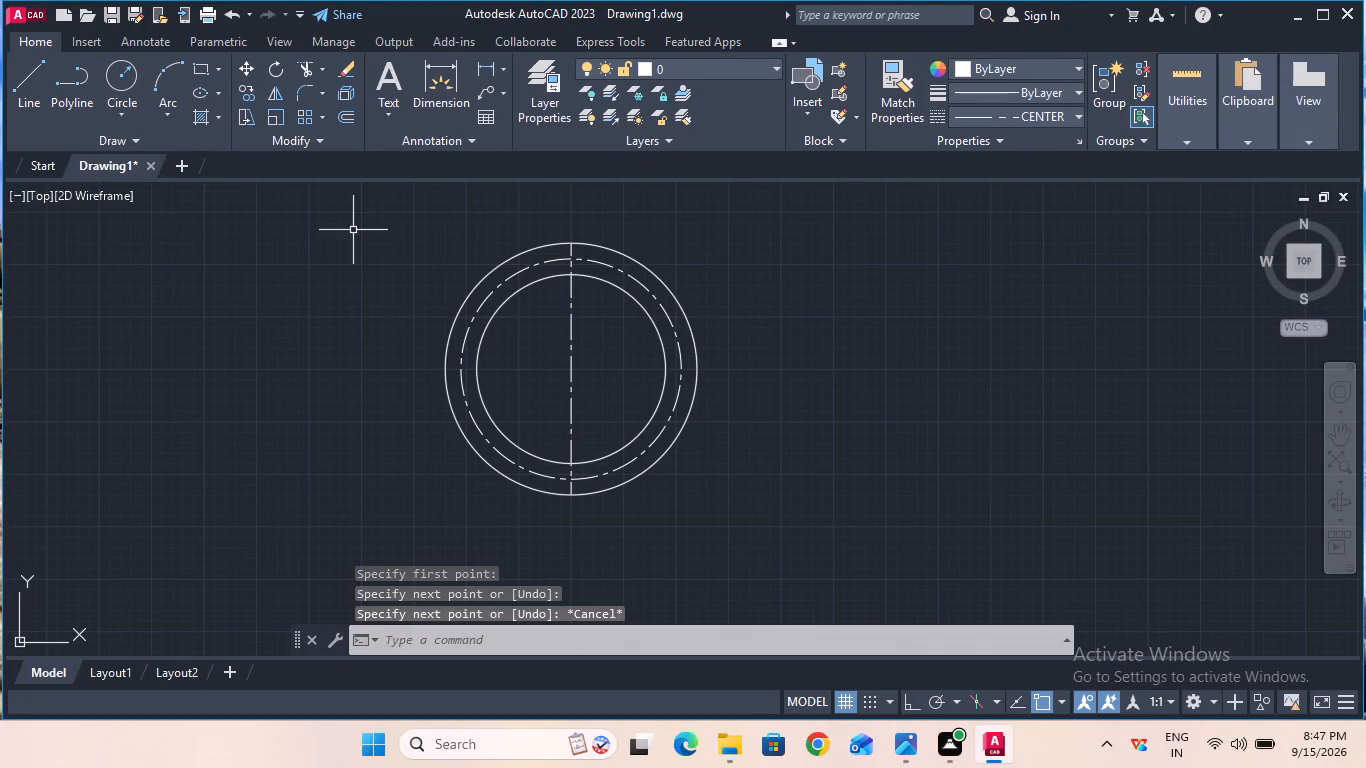
Draw a horizontal centerline in the CENTER linetype from the left quadrant to the right quadrant of the outer circle.
click(44, 95)
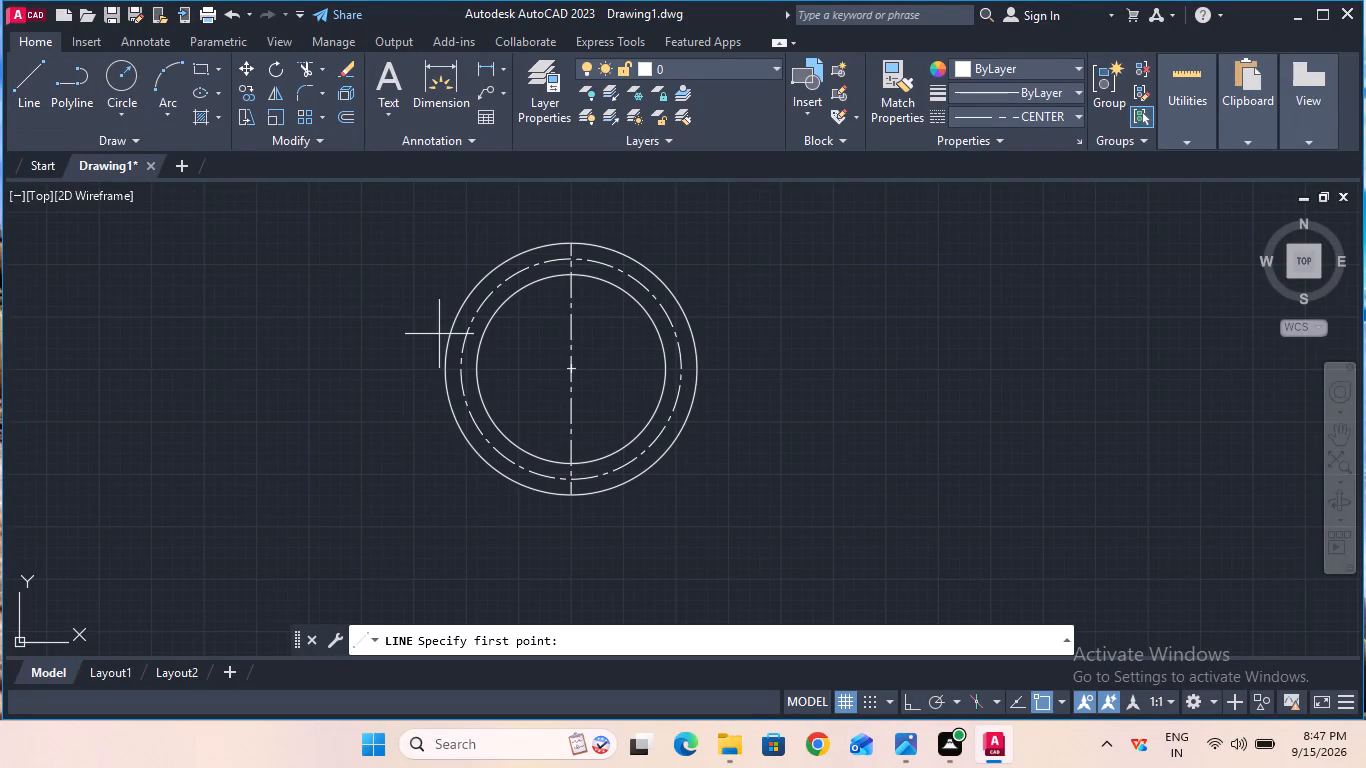
click(445, 371)
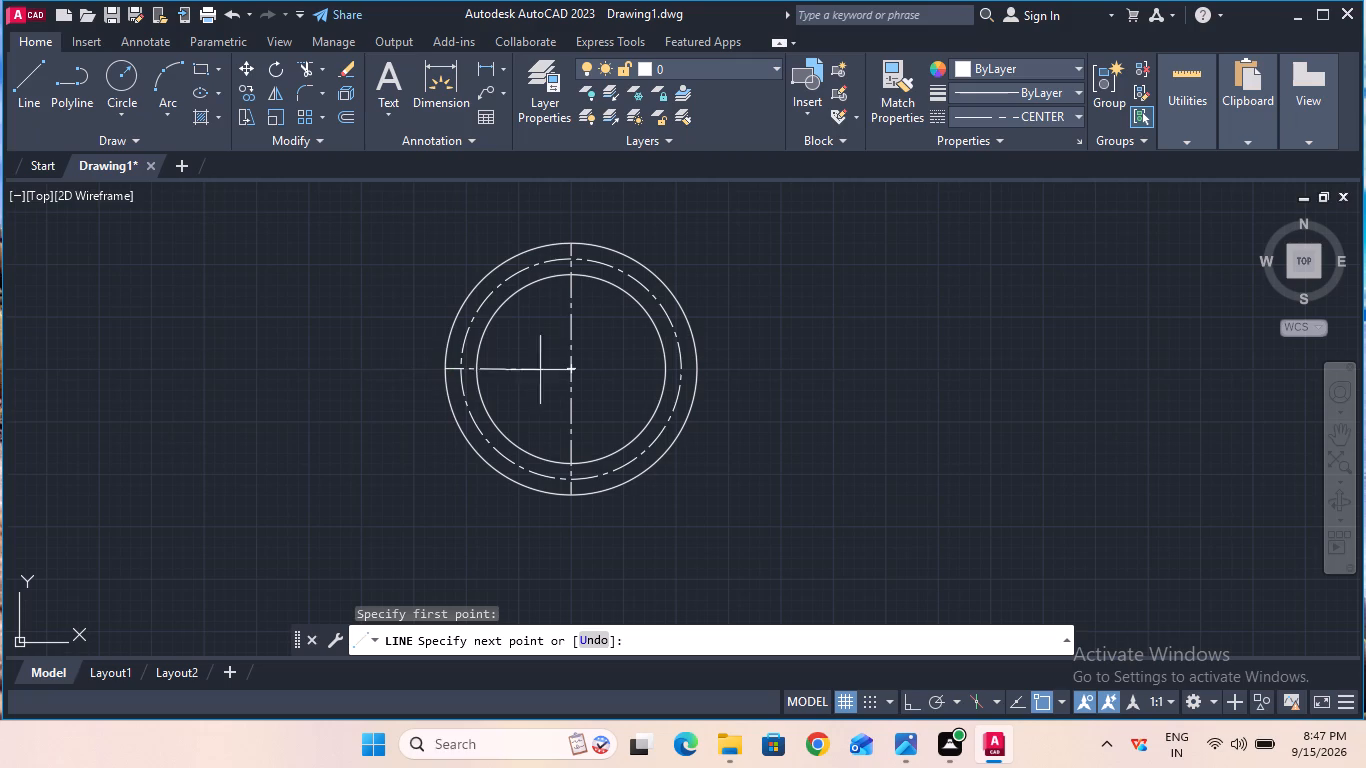
click(692, 373)
key(Escape)
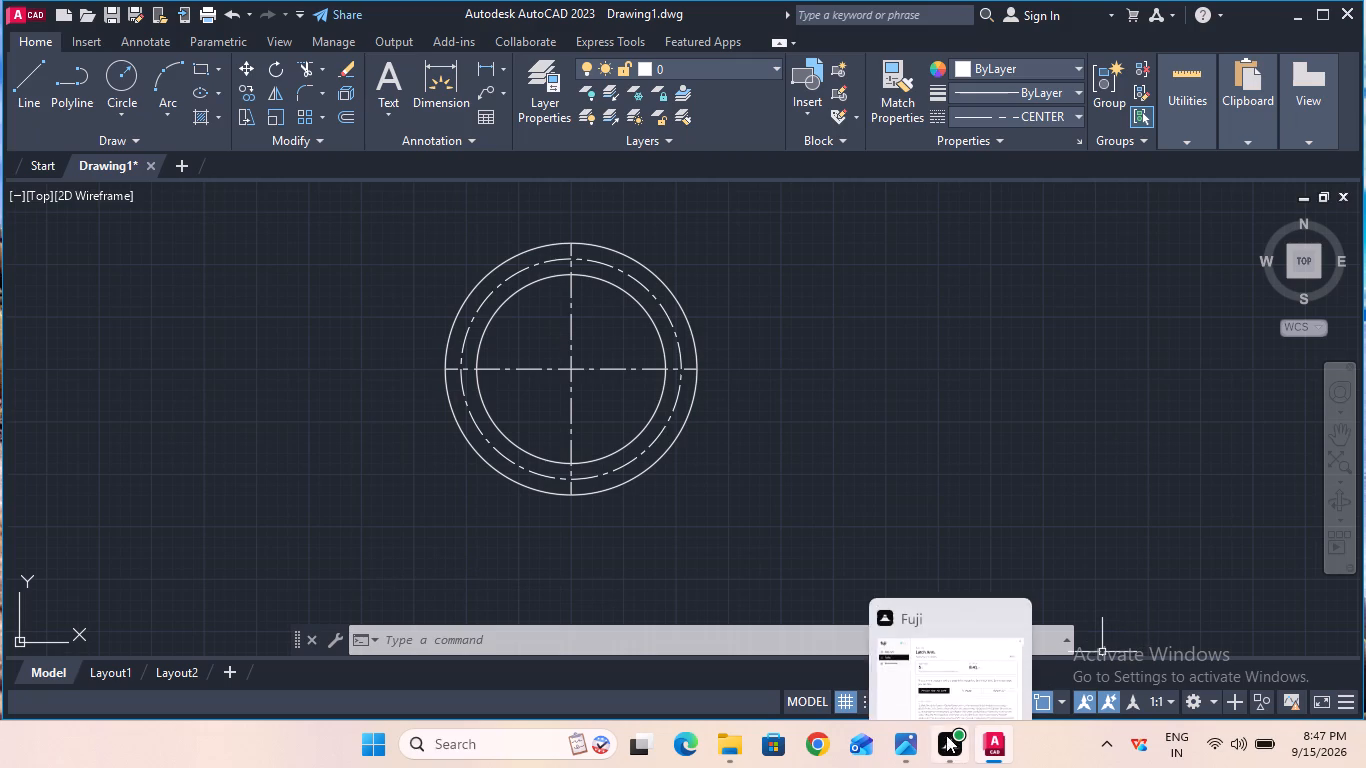
Draw a pin hole circle of radius 0.5 in the ByBlock linetype, centered where the pitch circle crosses the upper vertical centerline.
click(1031, 740)
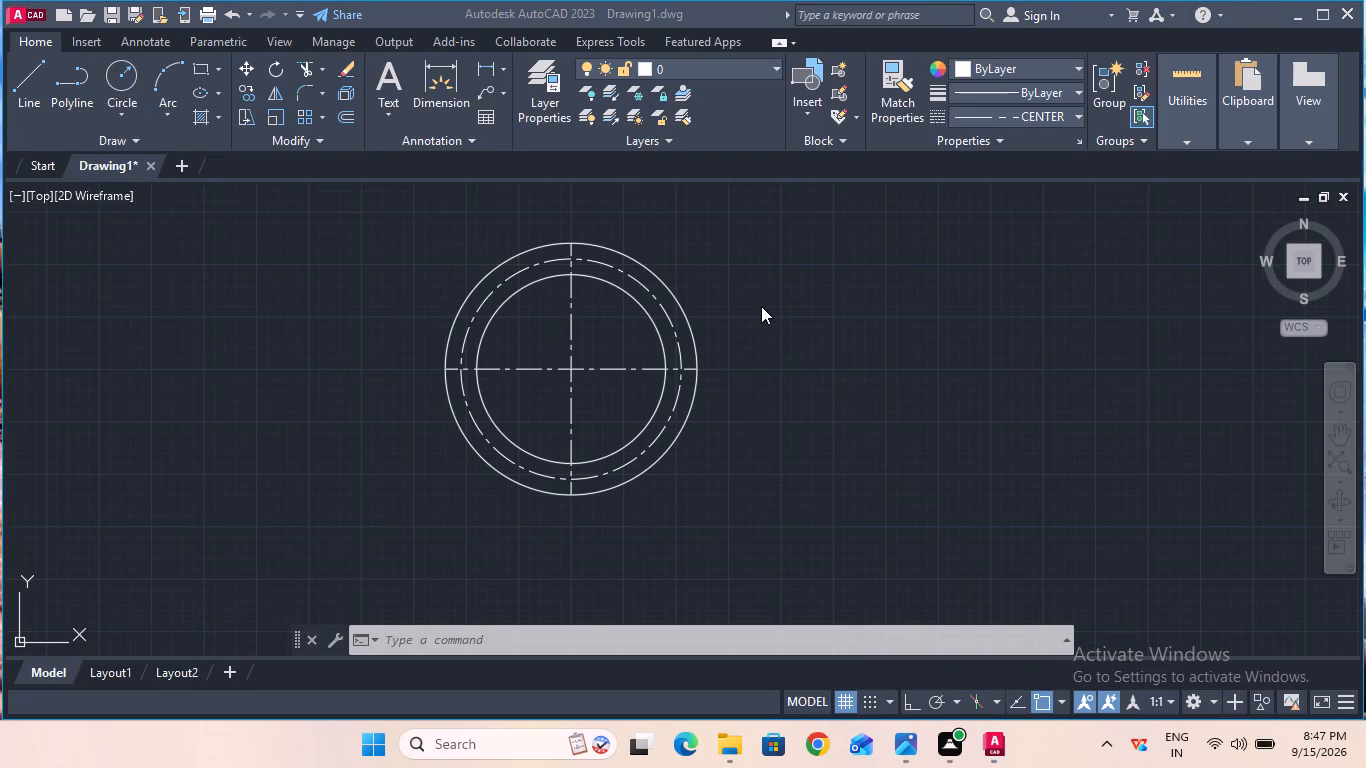
click(1017, 110)
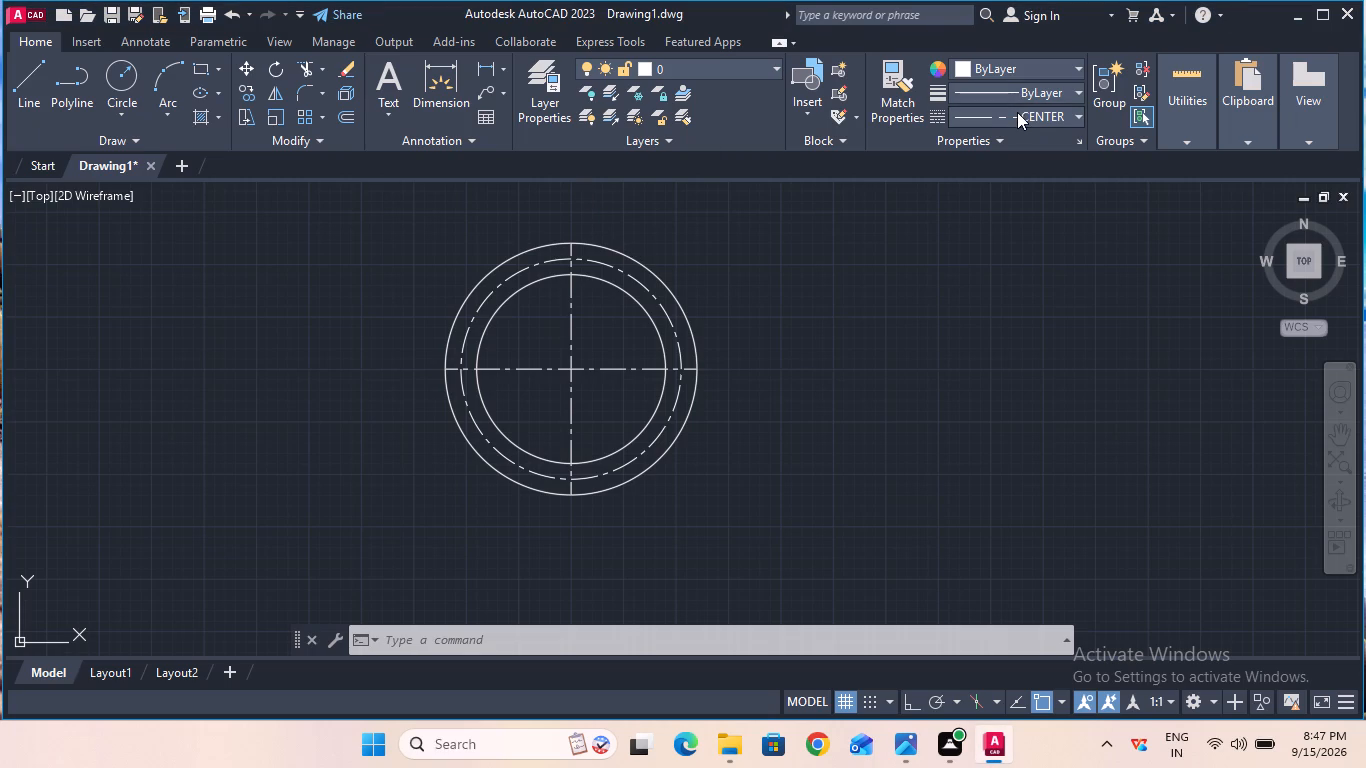
click(1017, 112)
click(1025, 165)
click(131, 74)
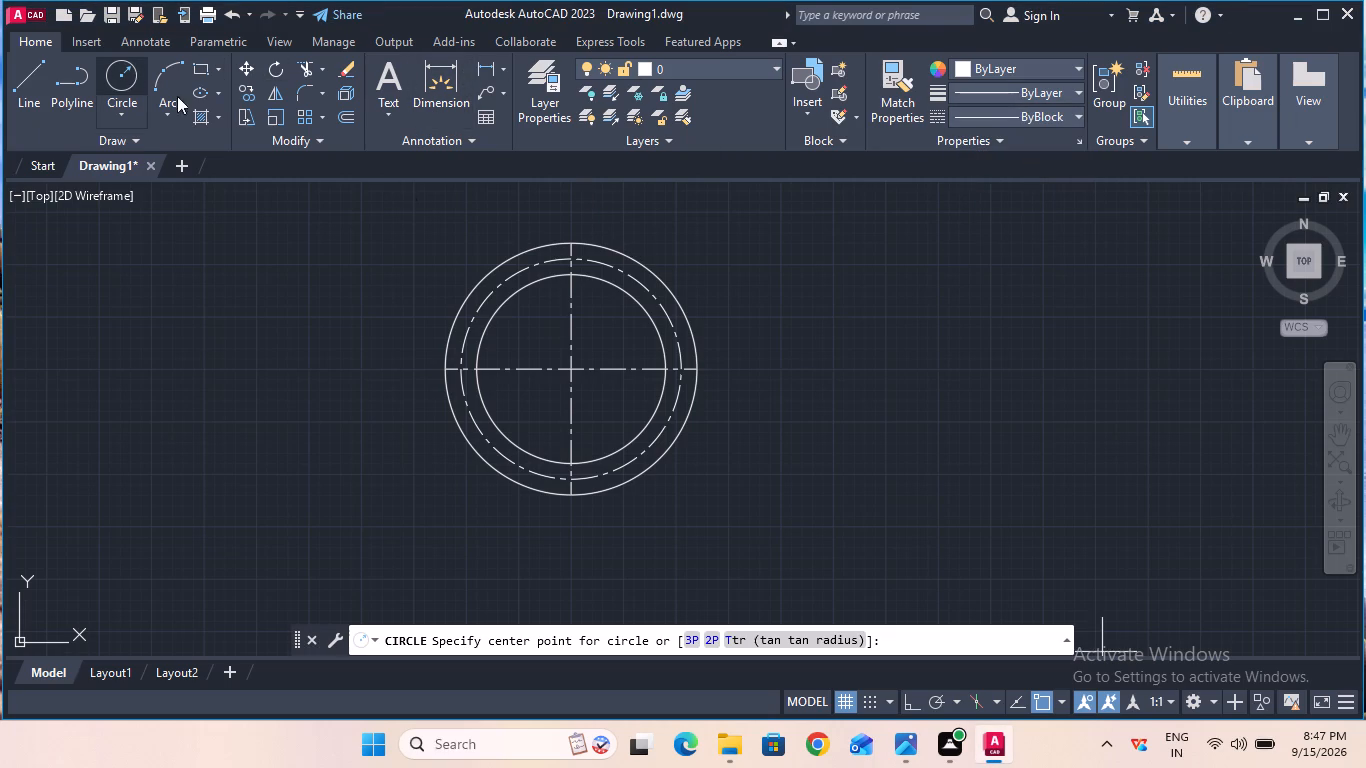
click(567, 254)
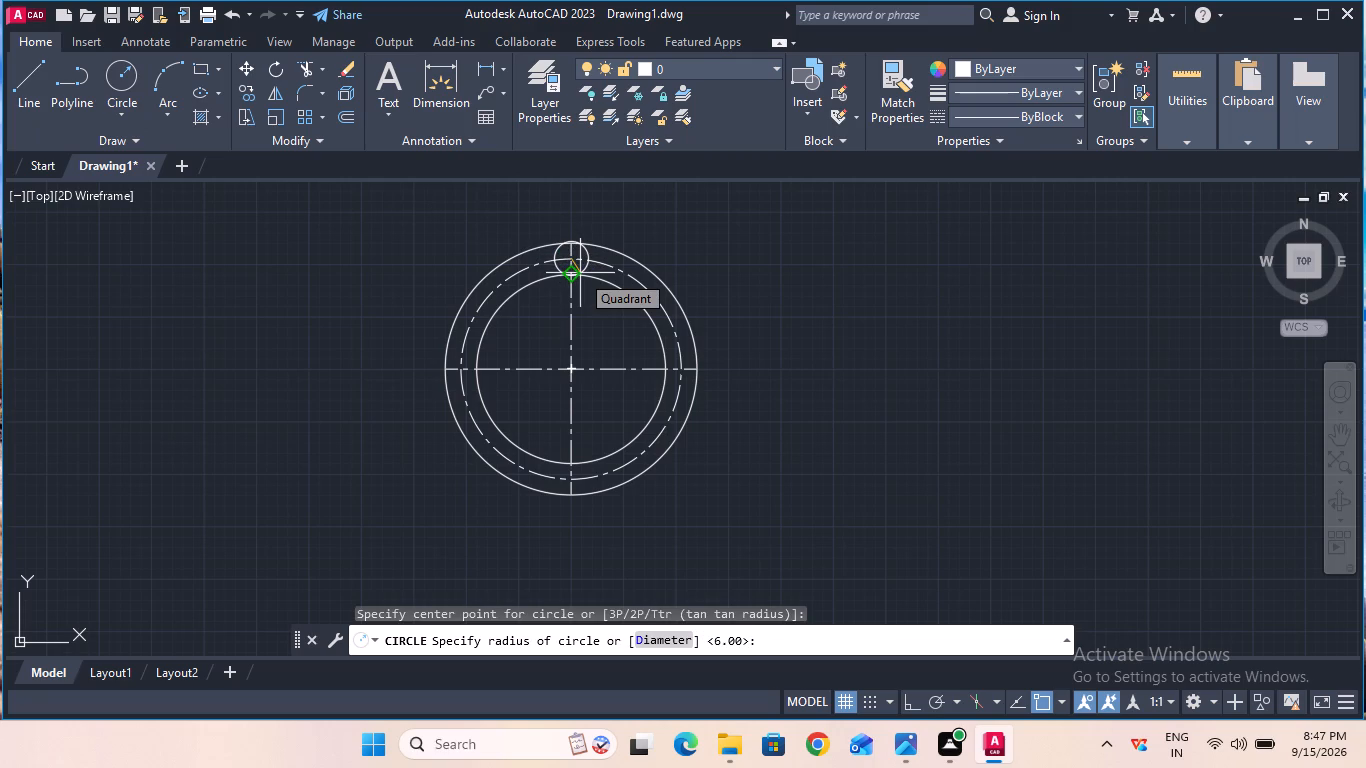
key(0)
text(.5)
key(Return)
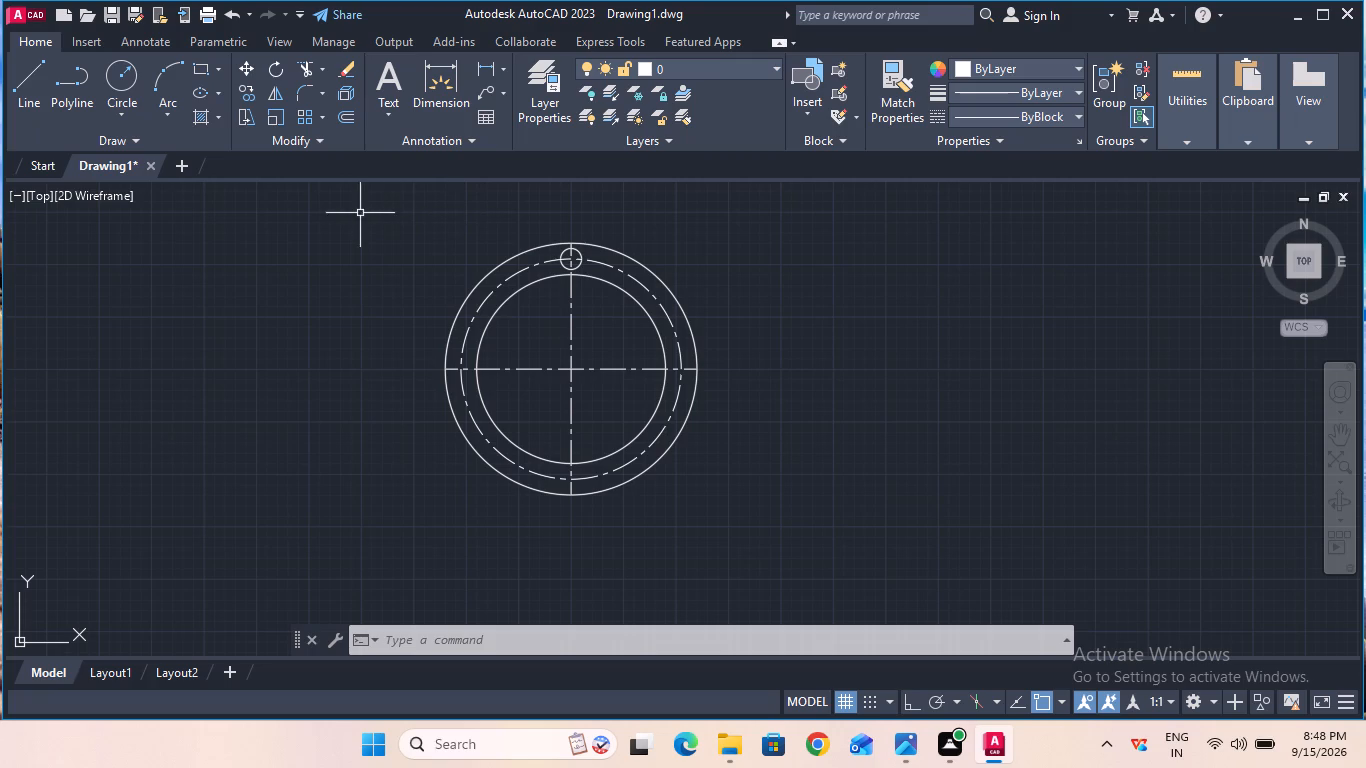
Polar array the pin hole about the ring's center with 3 items spaced 30 degrees apart, running counter-clockwise.
click(322, 118)
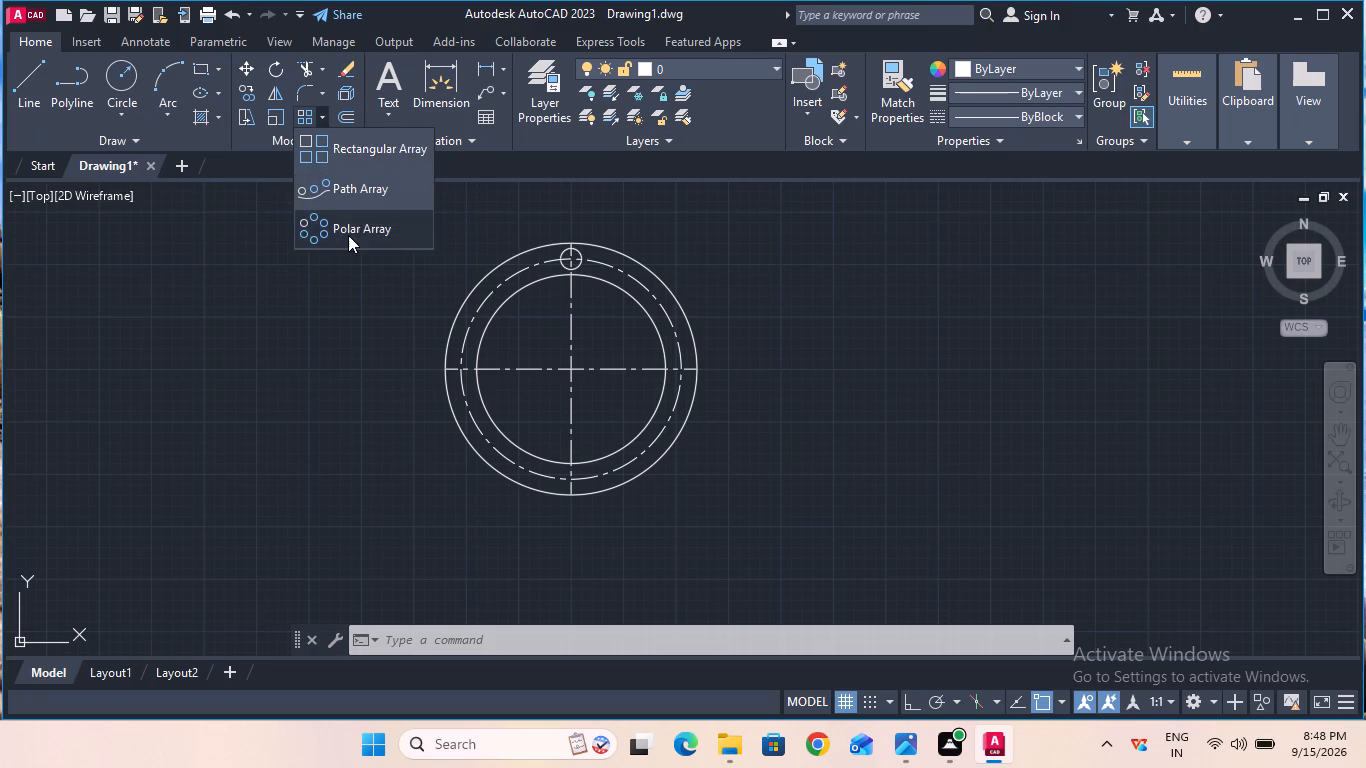
click(348, 235)
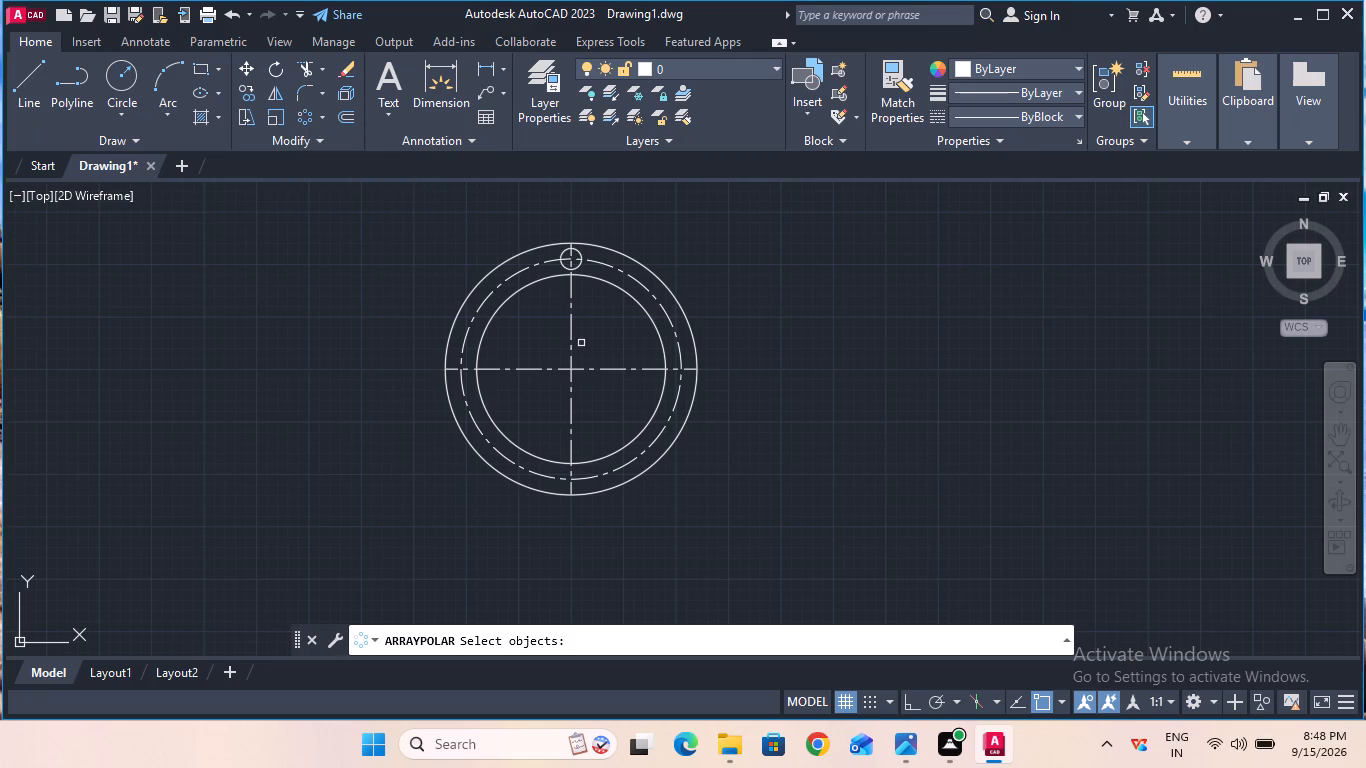
click(562, 262)
key(Return)
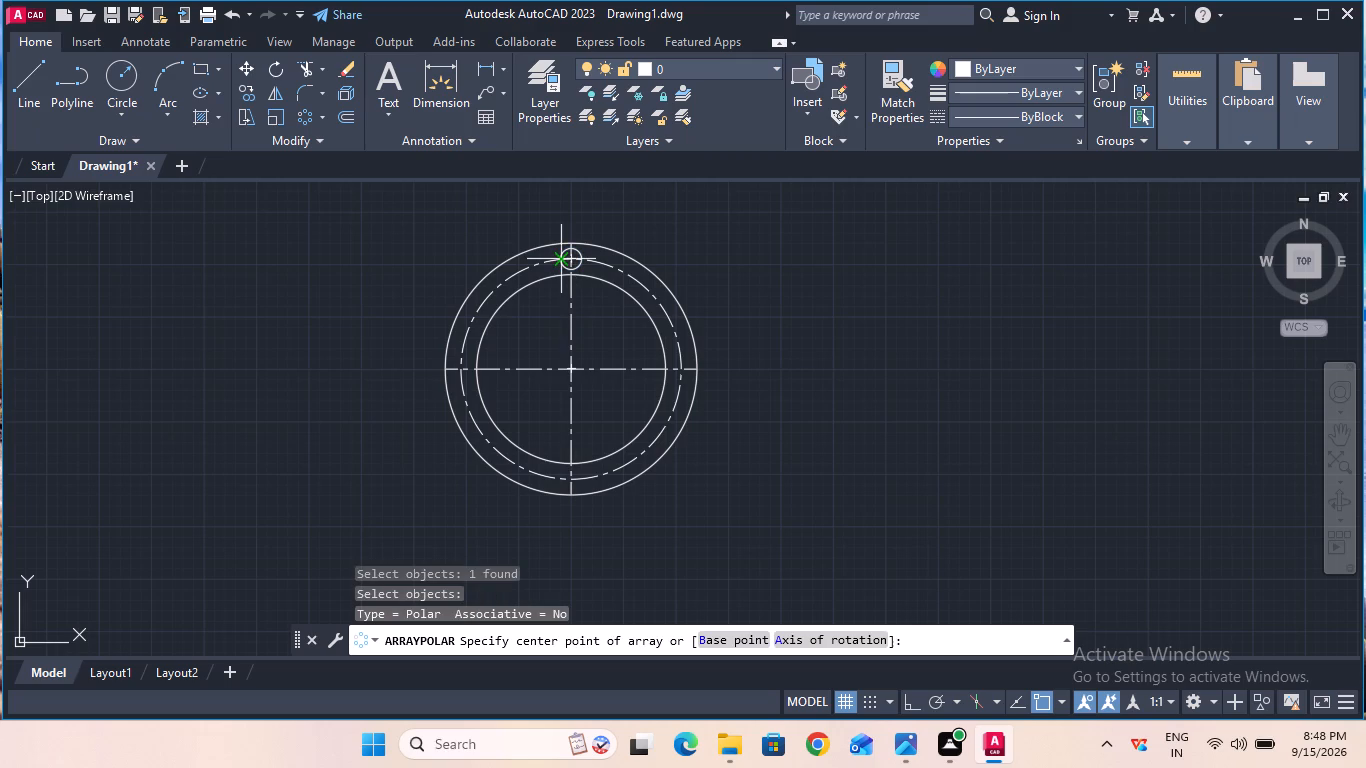
click(571, 373)
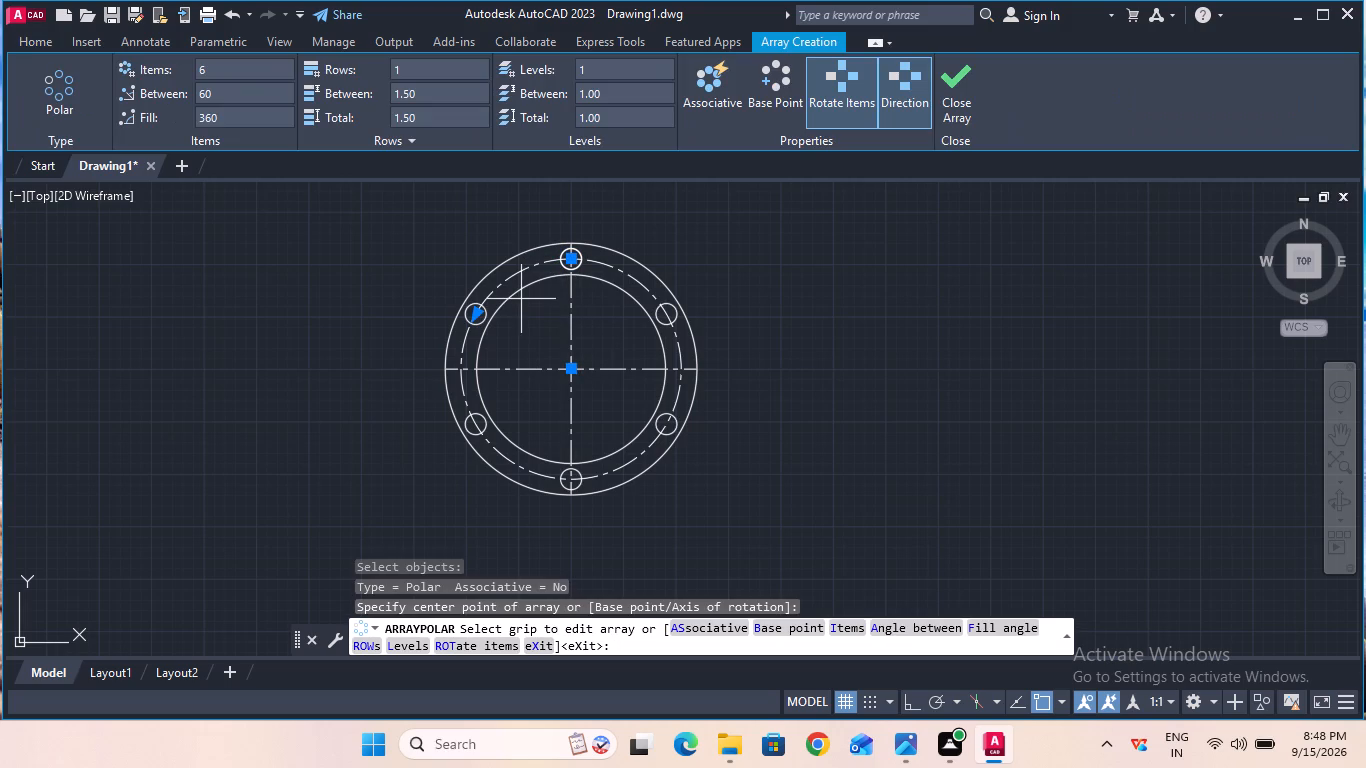
click(253, 68)
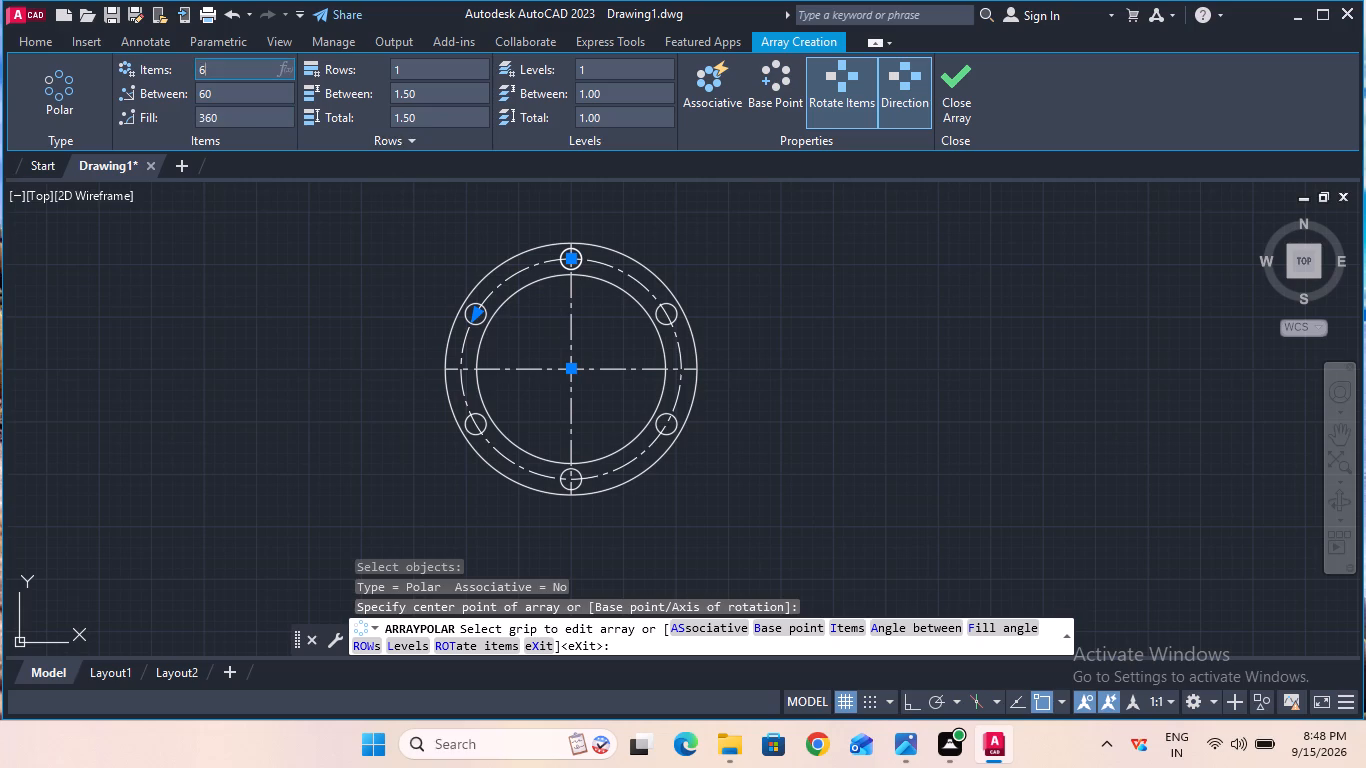
key(3)
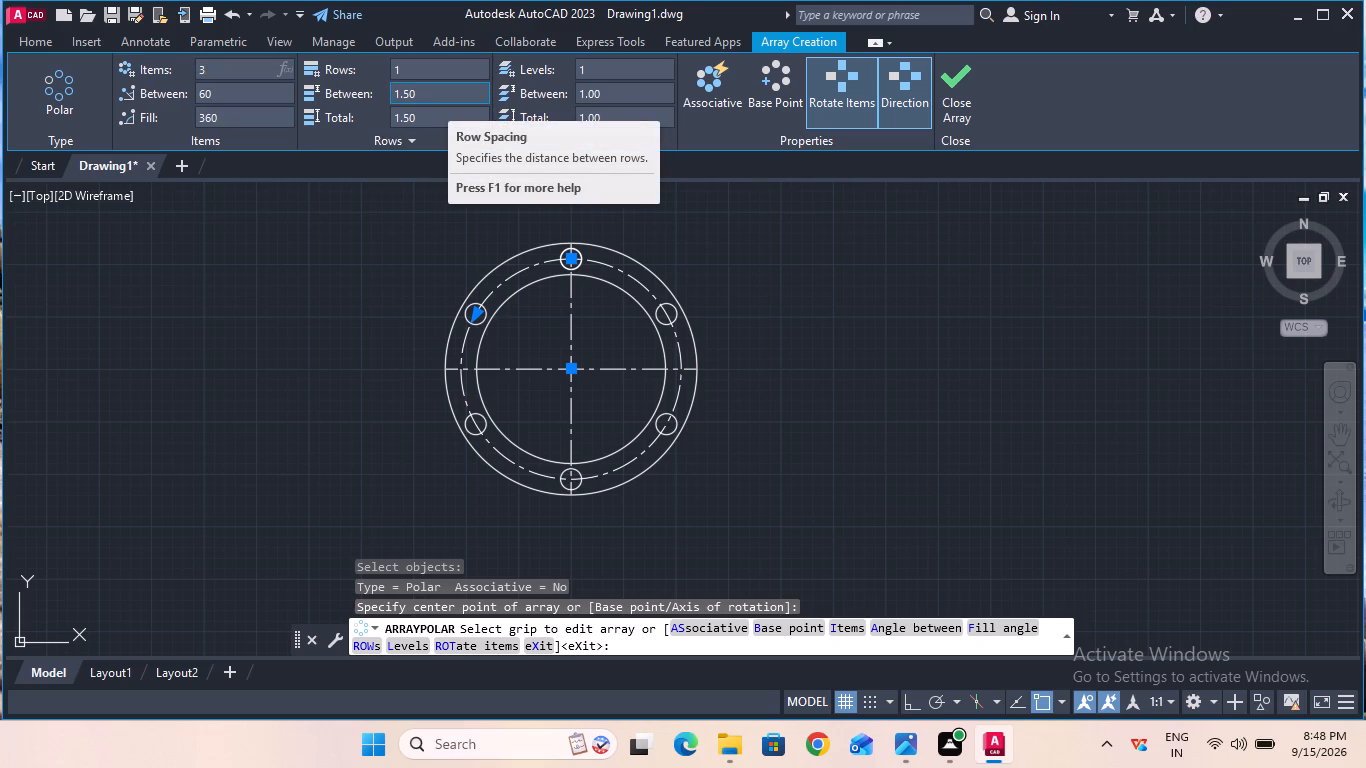
click(272, 97)
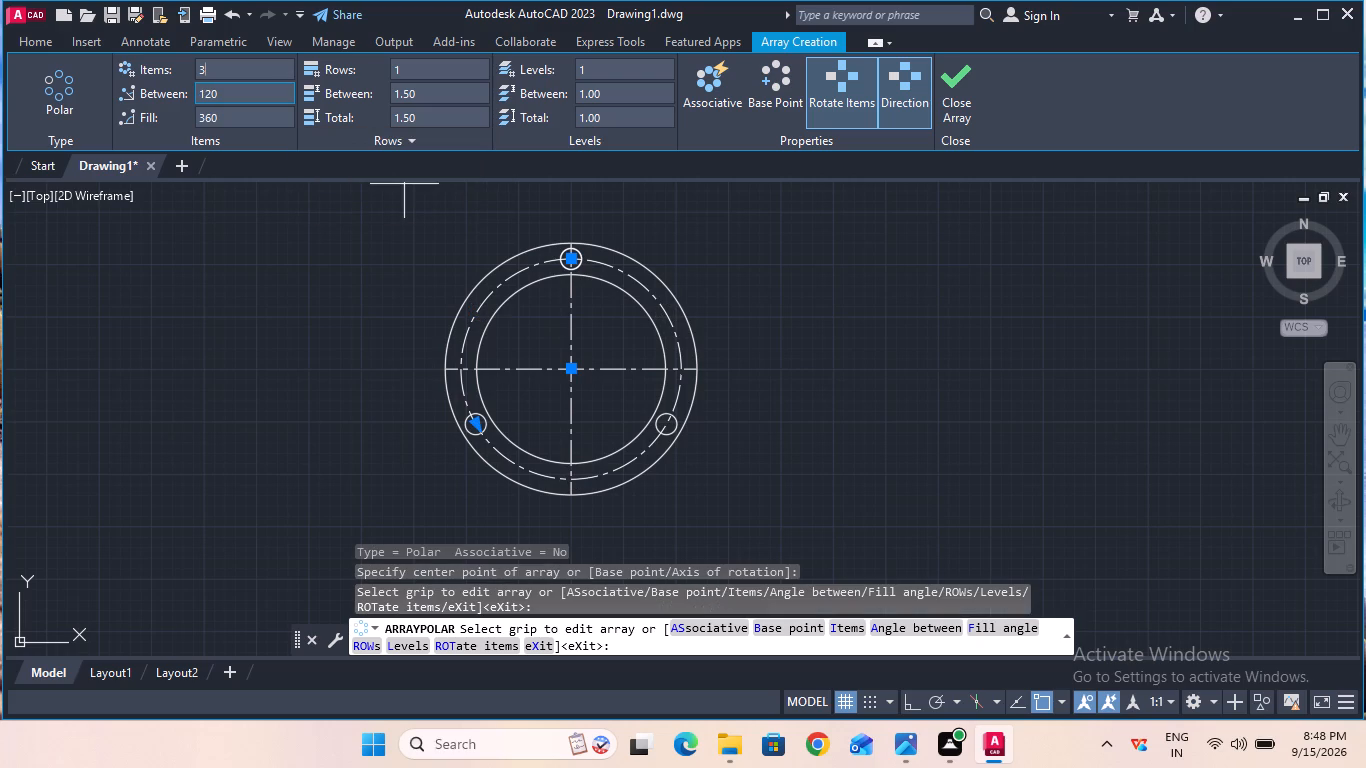
click(272, 96)
key(3)
key(0)
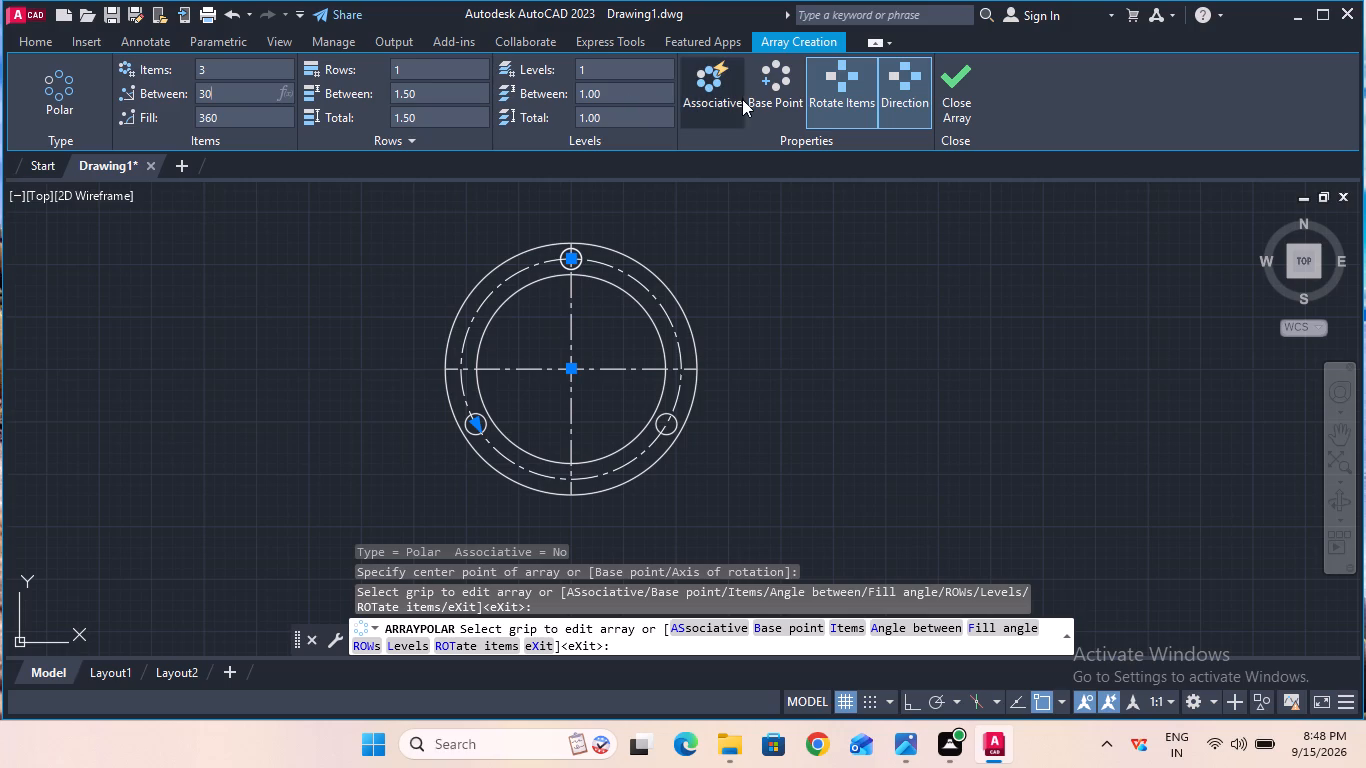
click(891, 106)
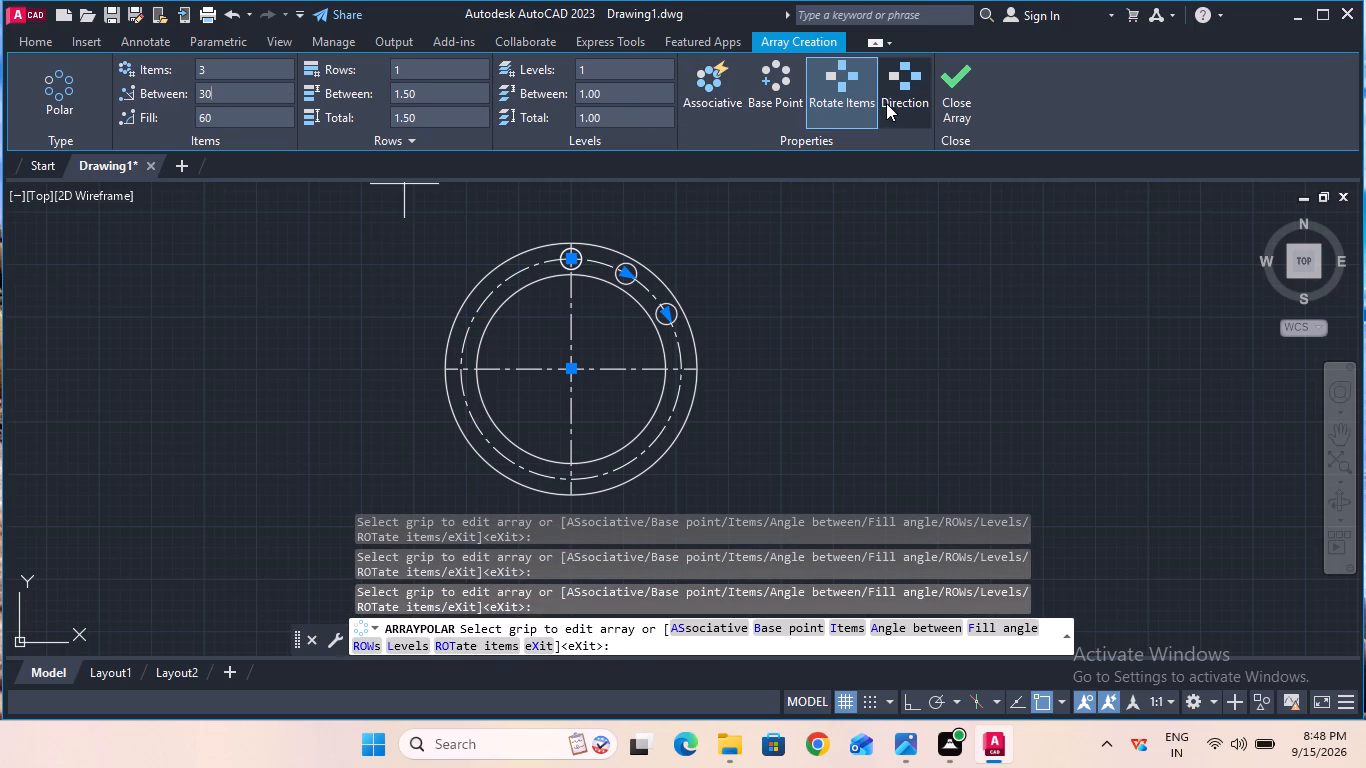
click(886, 103)
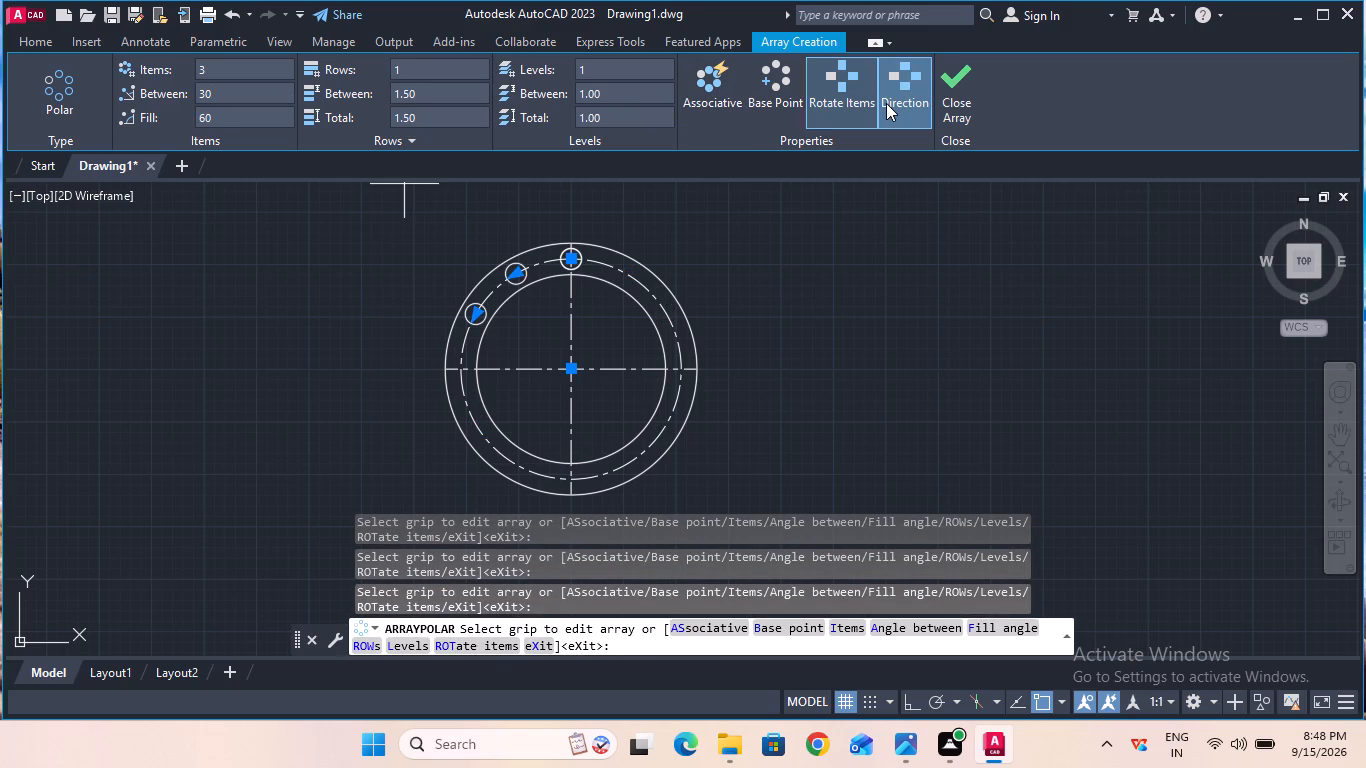
click(944, 105)
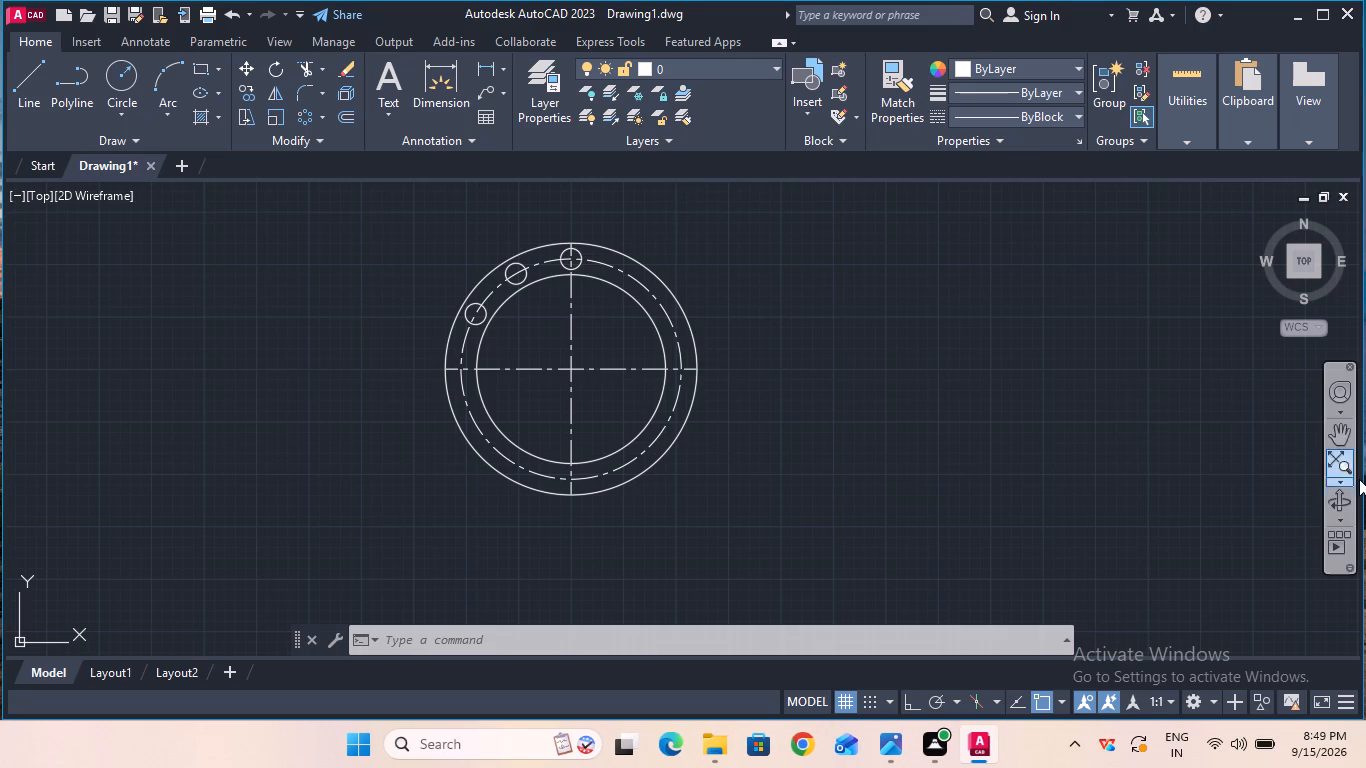
Place a vertical linear dimension of 10 from the ring's center straight up, with its dimension line to the right of the ring.
click(1337, 441)
drag(804, 324, 853, 423)
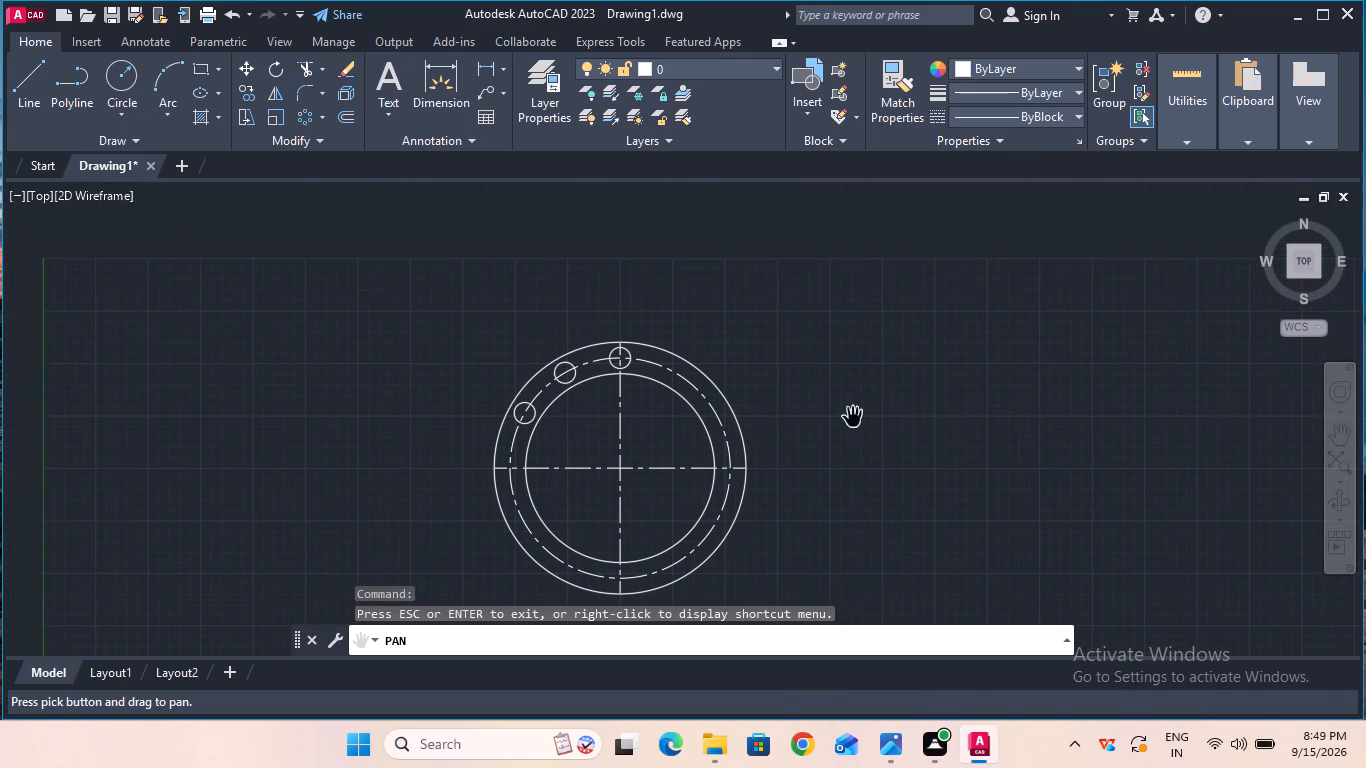
key(Escape)
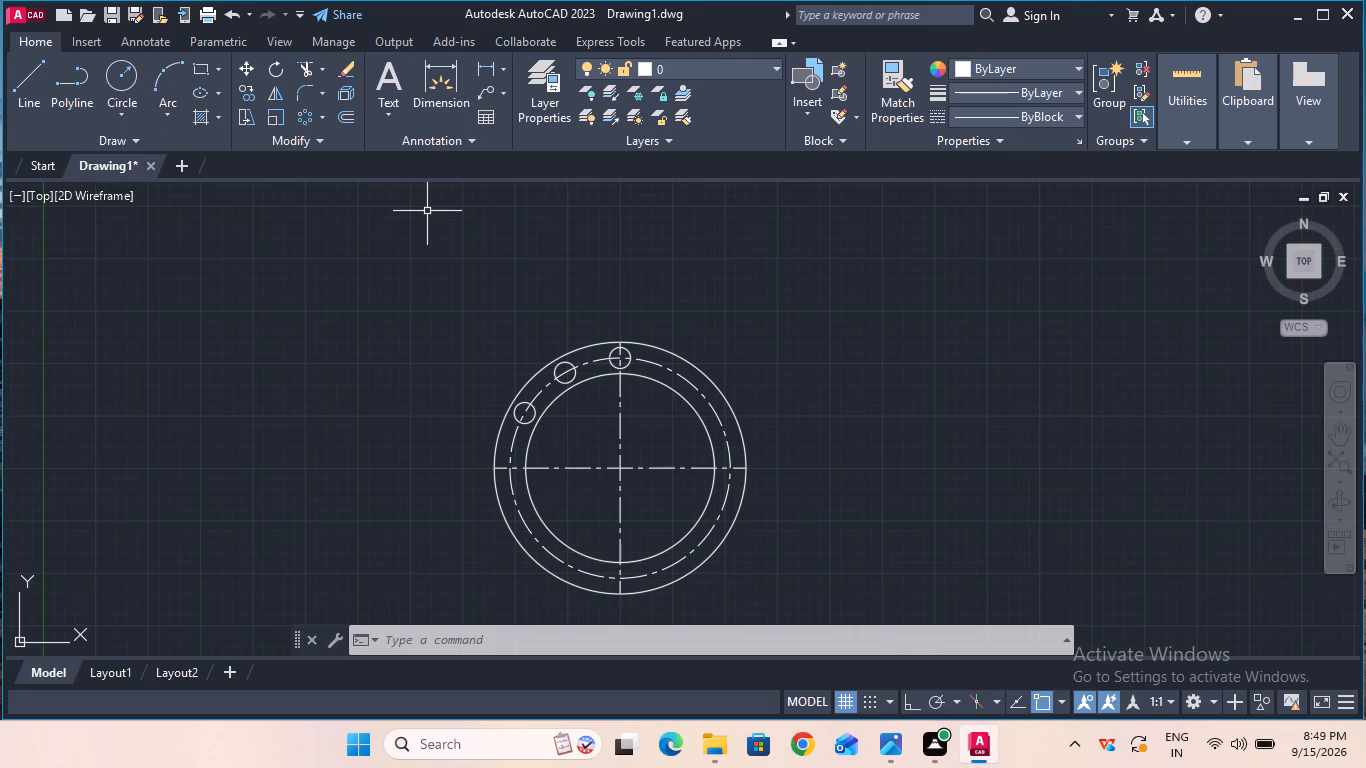
click(493, 68)
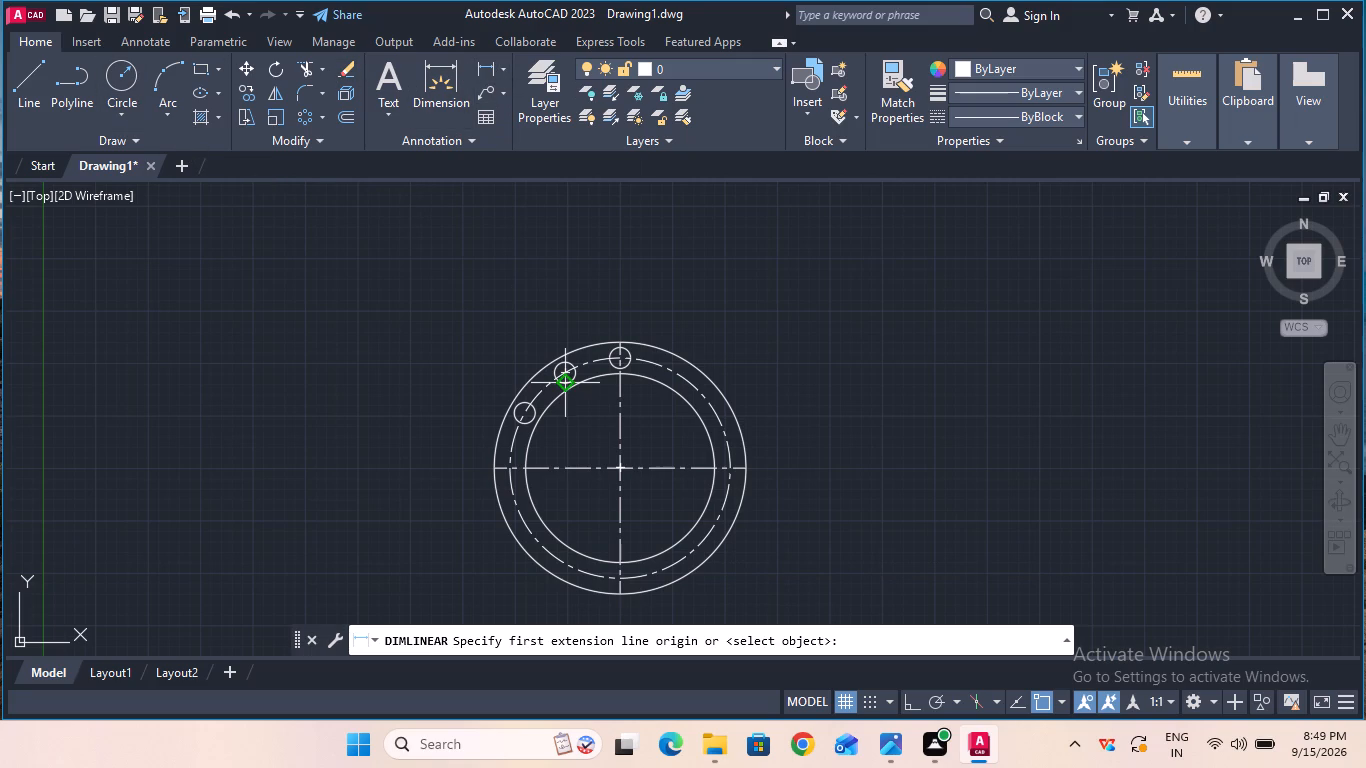
click(617, 474)
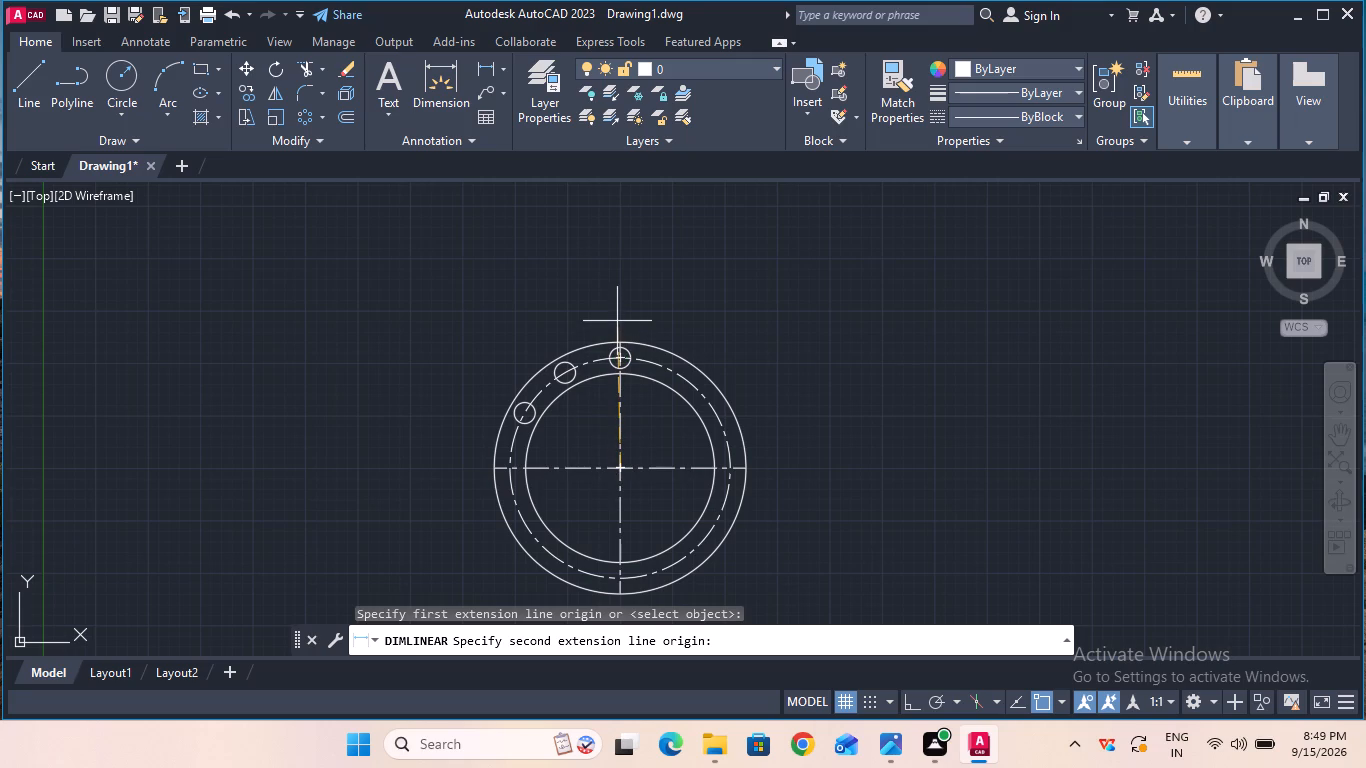
key(1)
key(0)
key(Return)
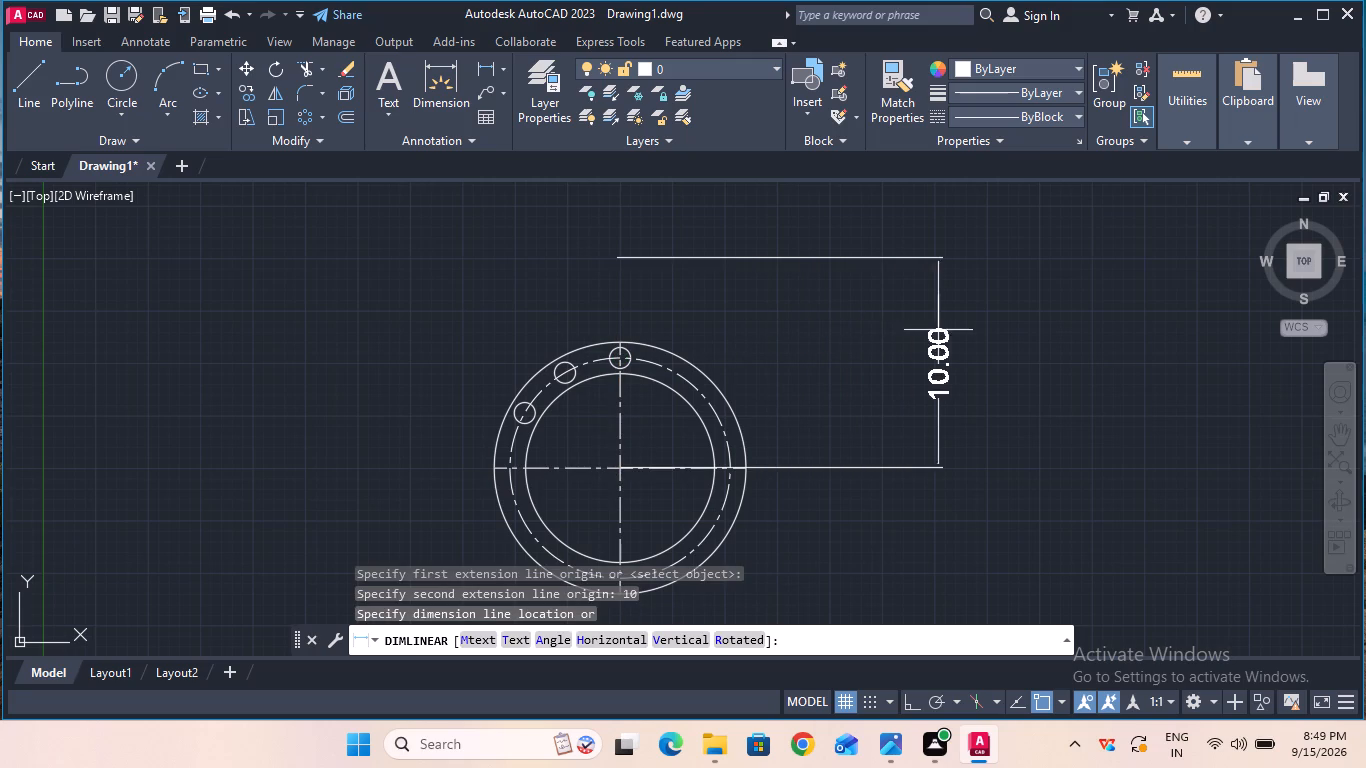
click(991, 329)
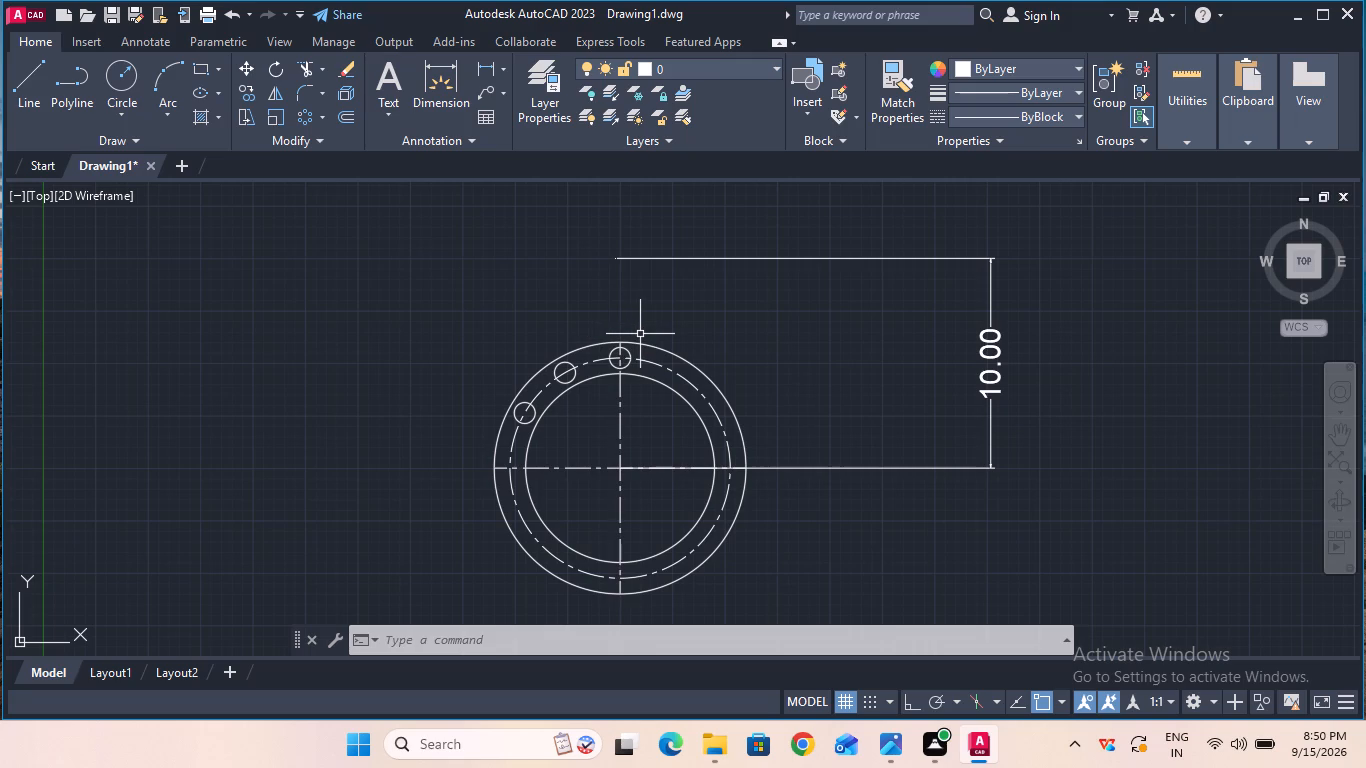
Place a horizontal linear dimension of 6 from the top pin hole's center toward the right, with its dimension line above the ring.
click(1330, 442)
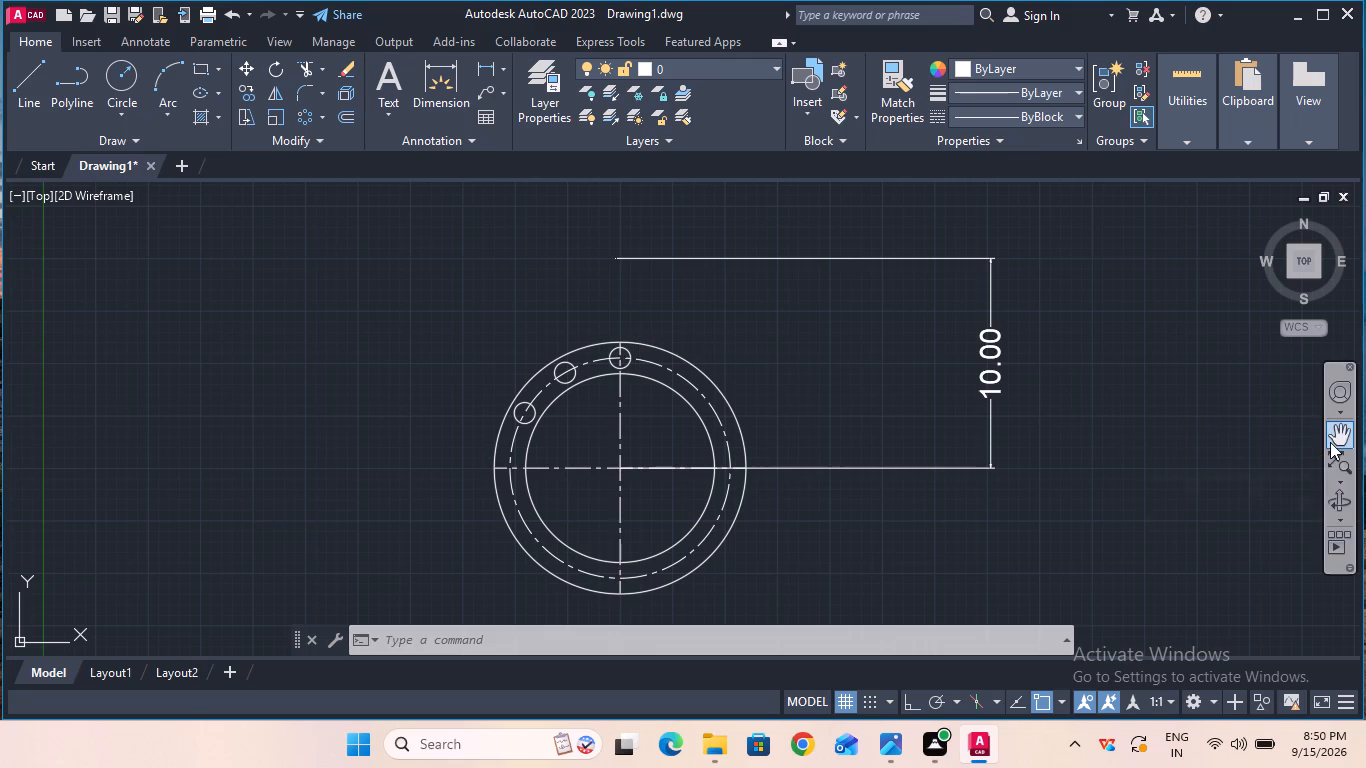
drag(933, 409, 939, 498)
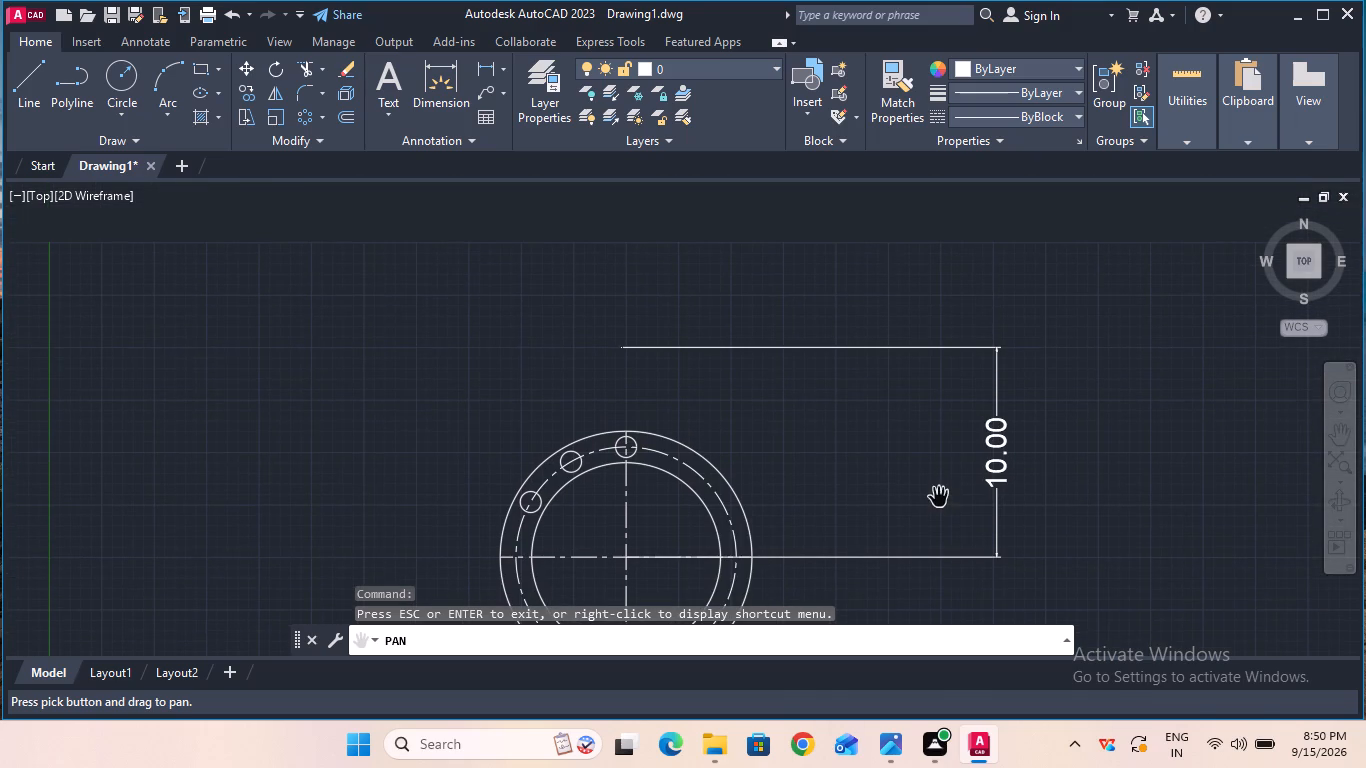
key(Escape)
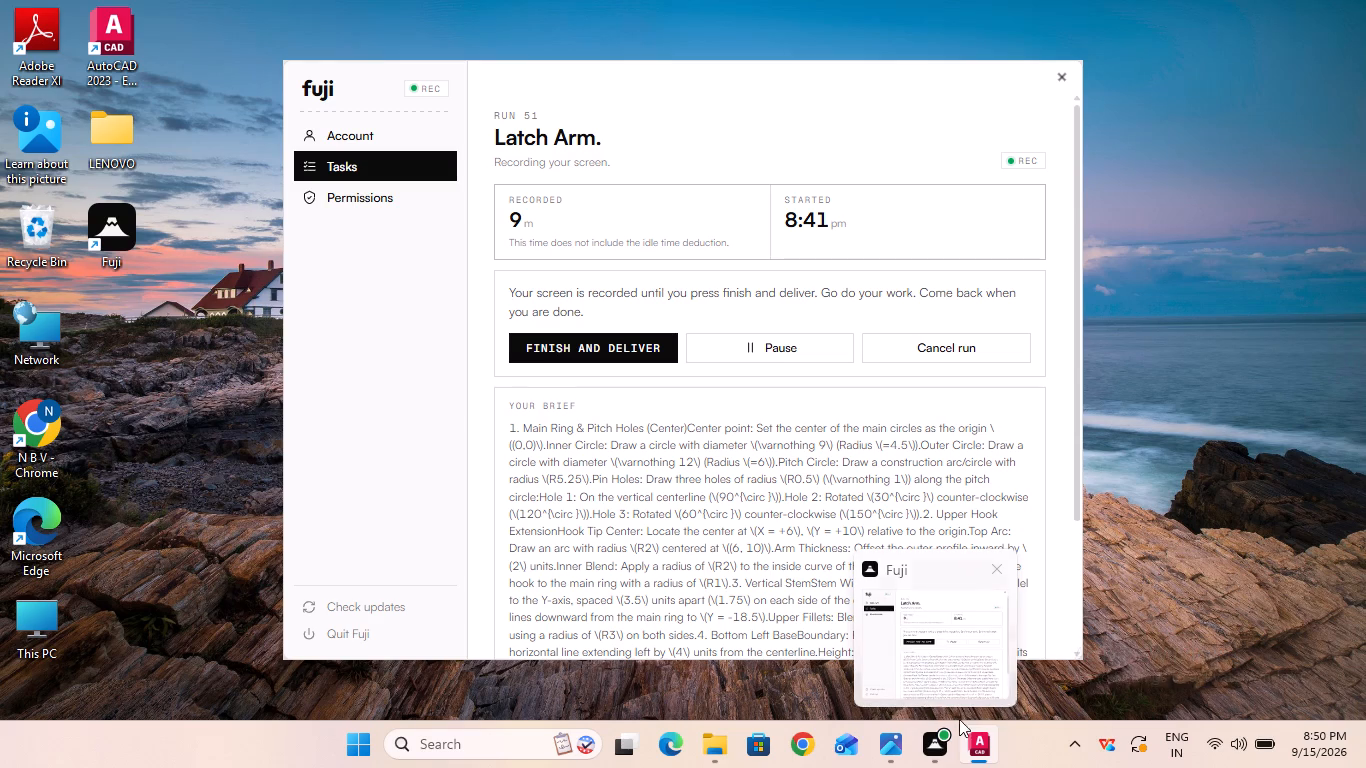
click(1001, 740)
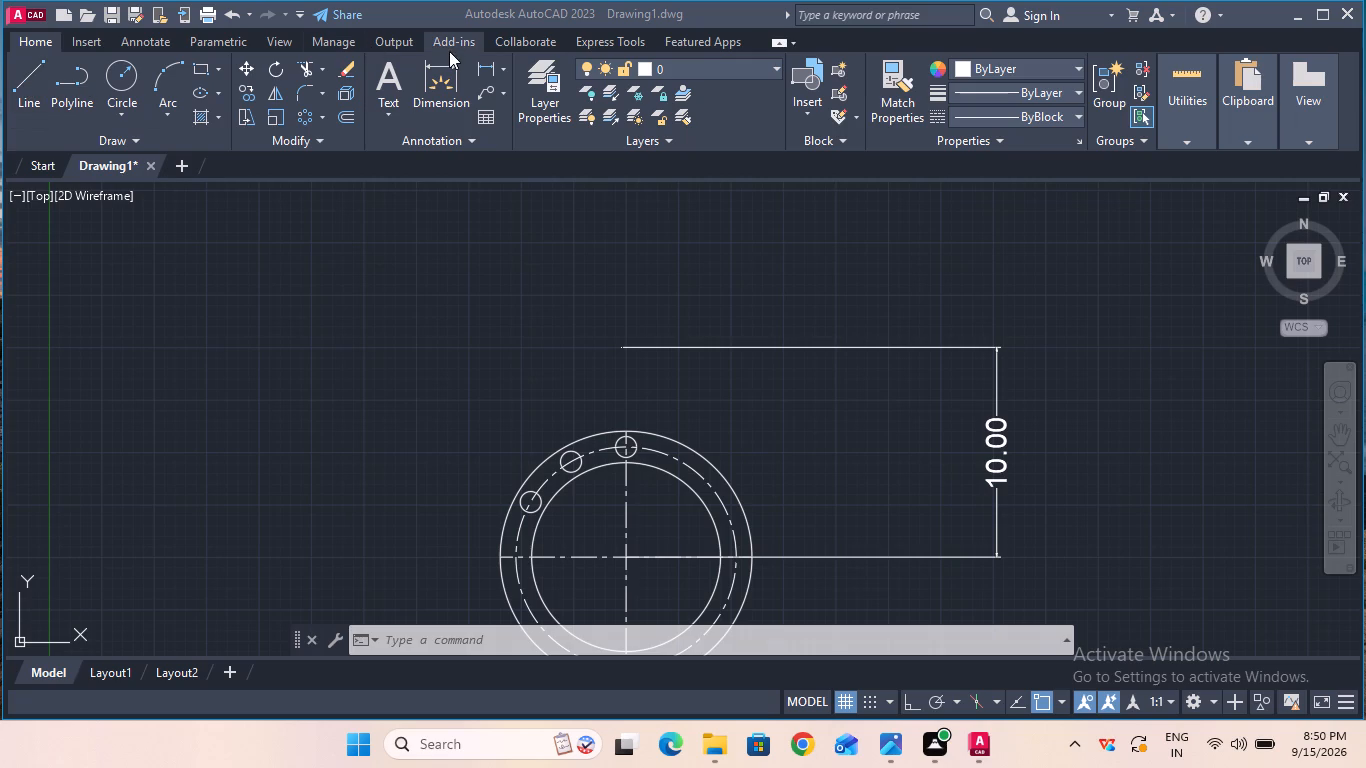
click(479, 65)
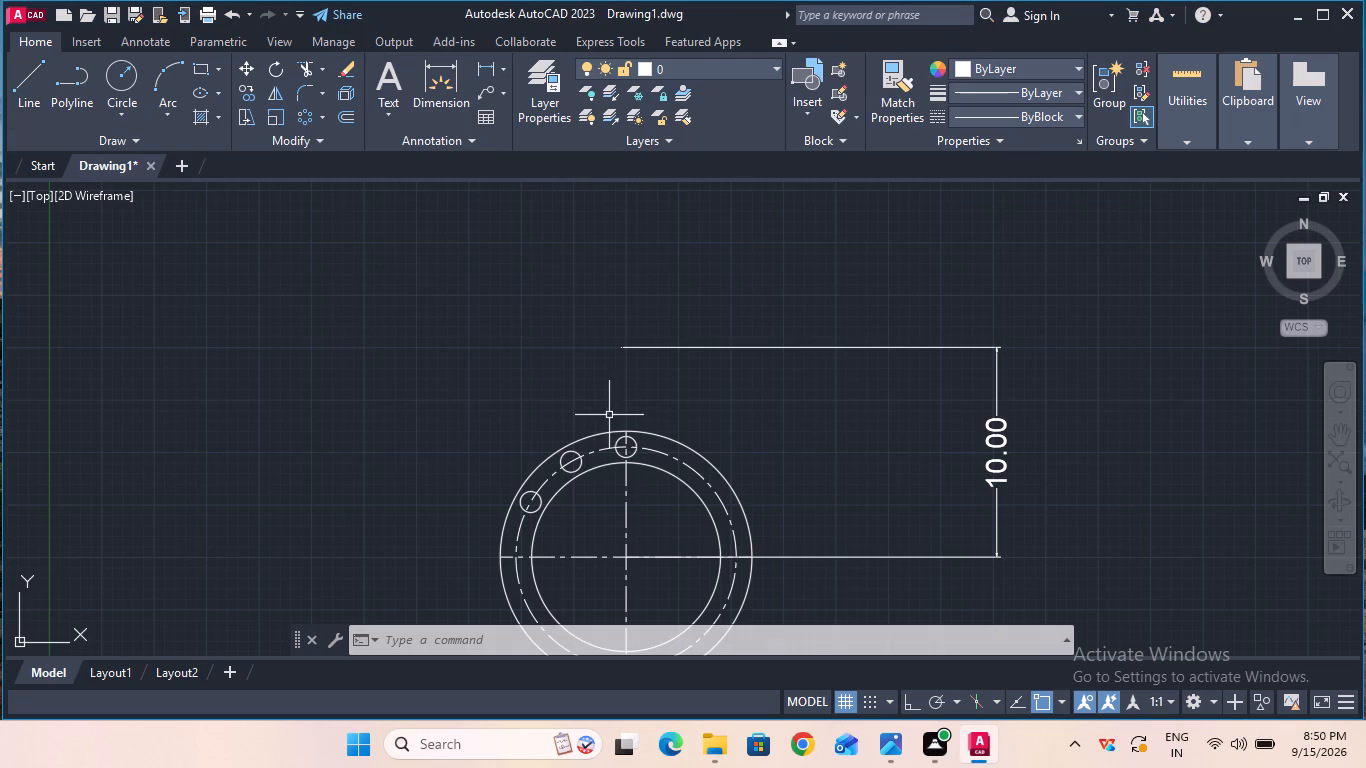
click(484, 72)
click(626, 446)
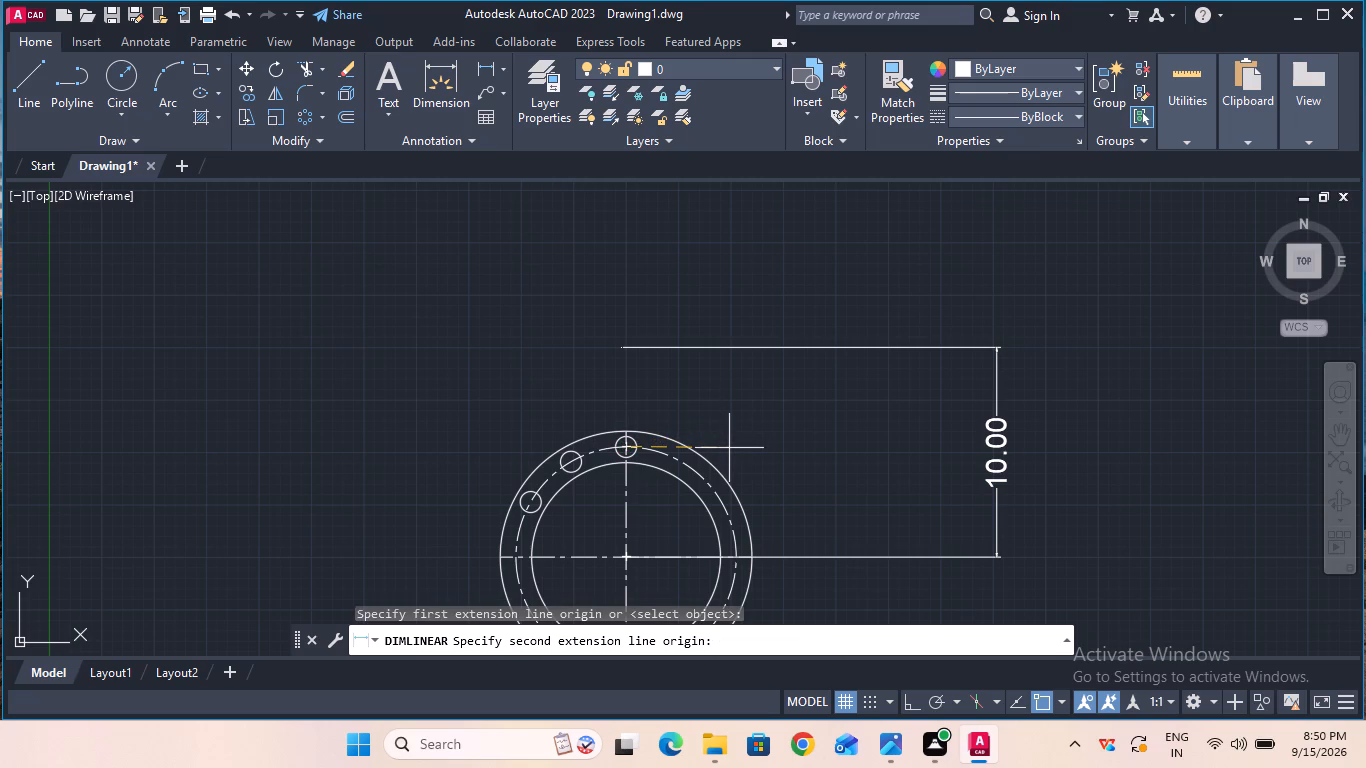
key(6)
key(Return)
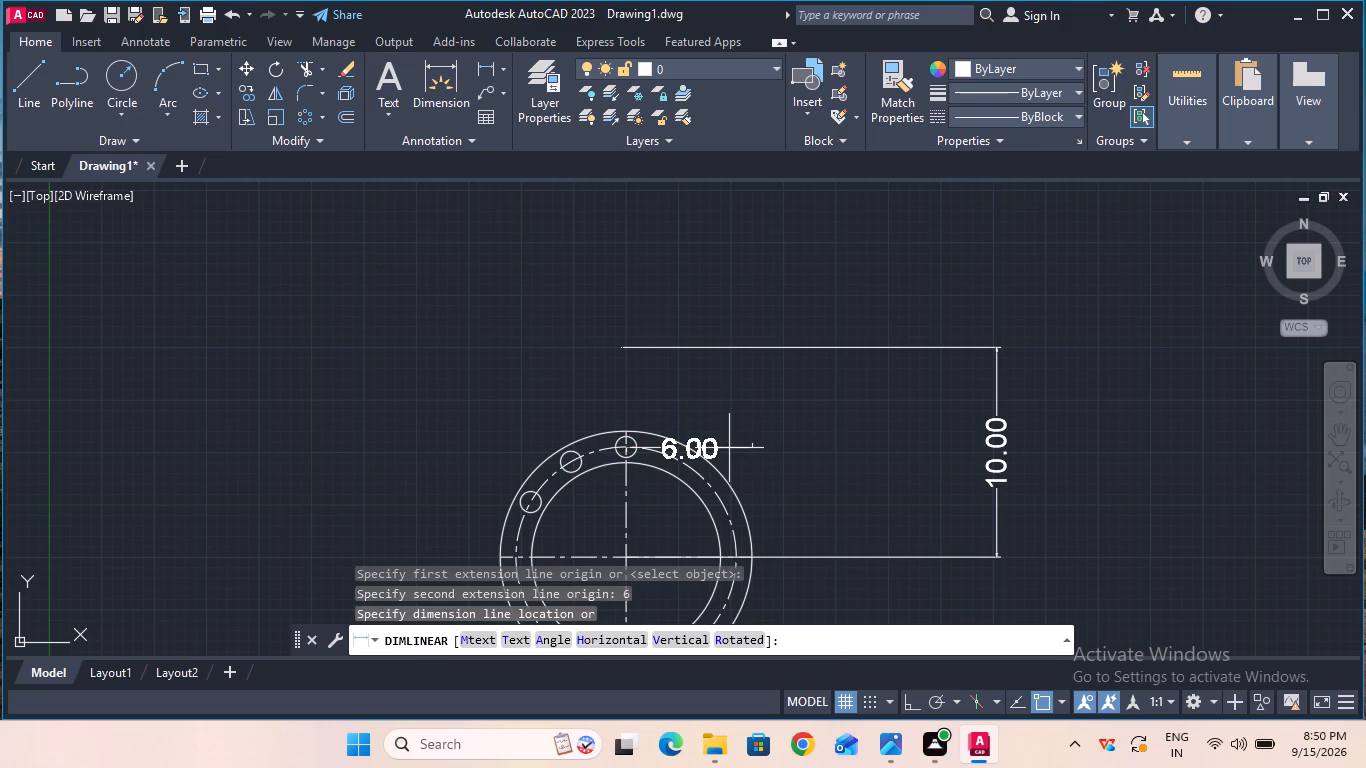
click(731, 263)
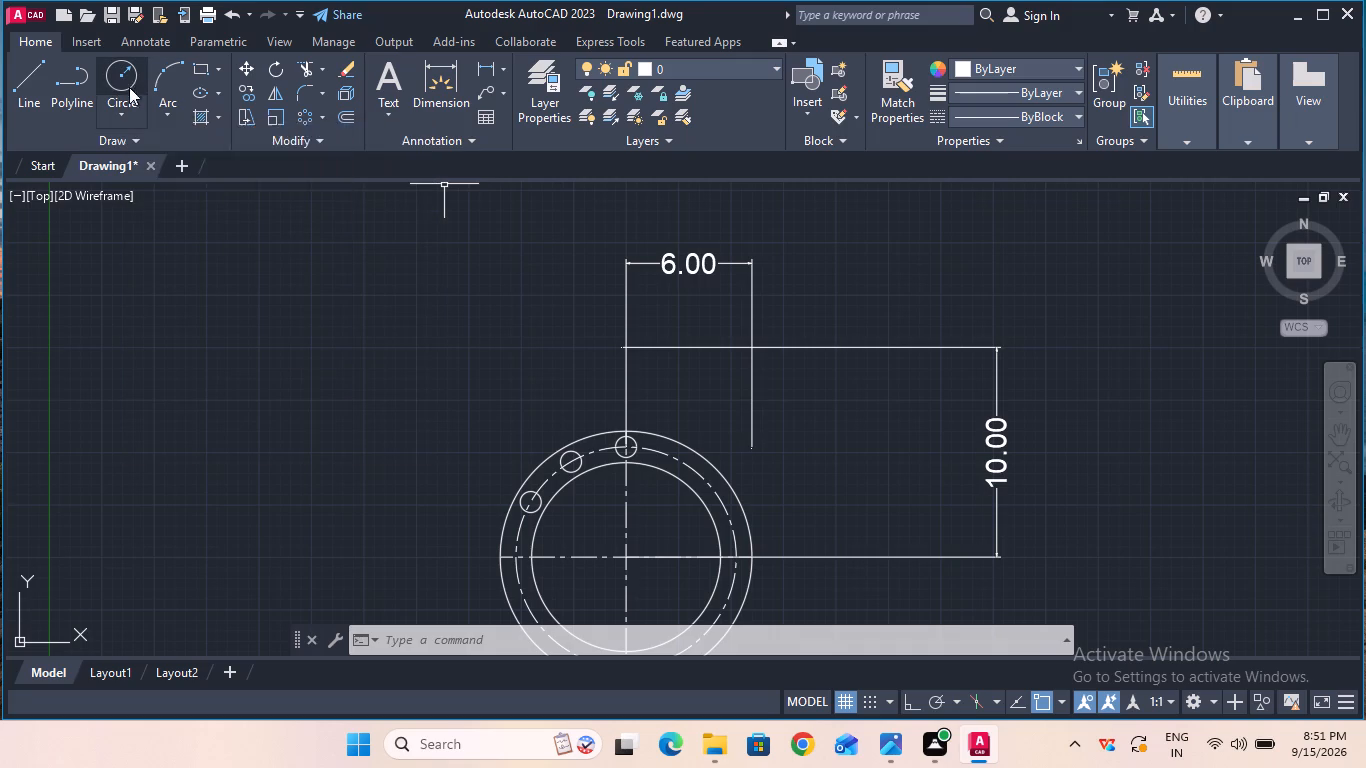
Draw the hook tip circle of radius 2, centered where the extension lines of the 6 and 10 dimensions cross.
click(120, 86)
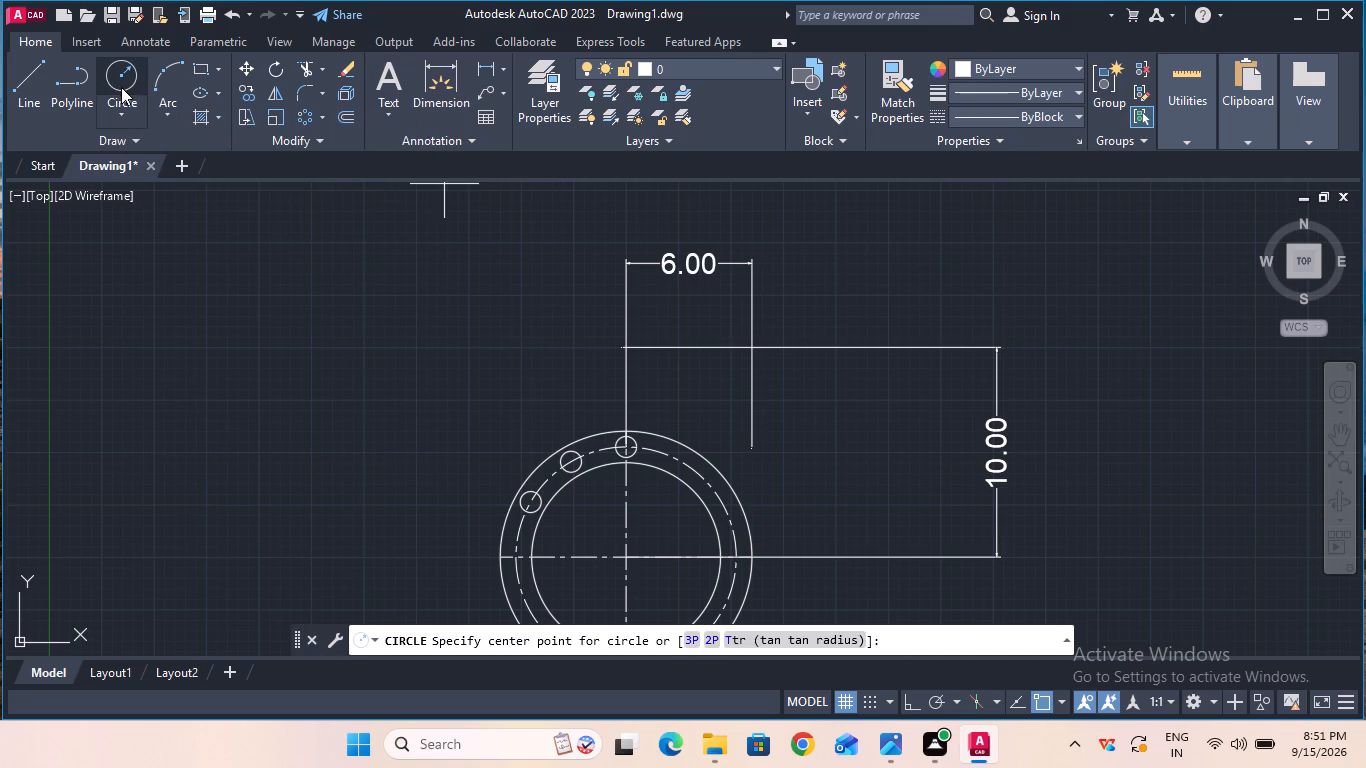
click(749, 353)
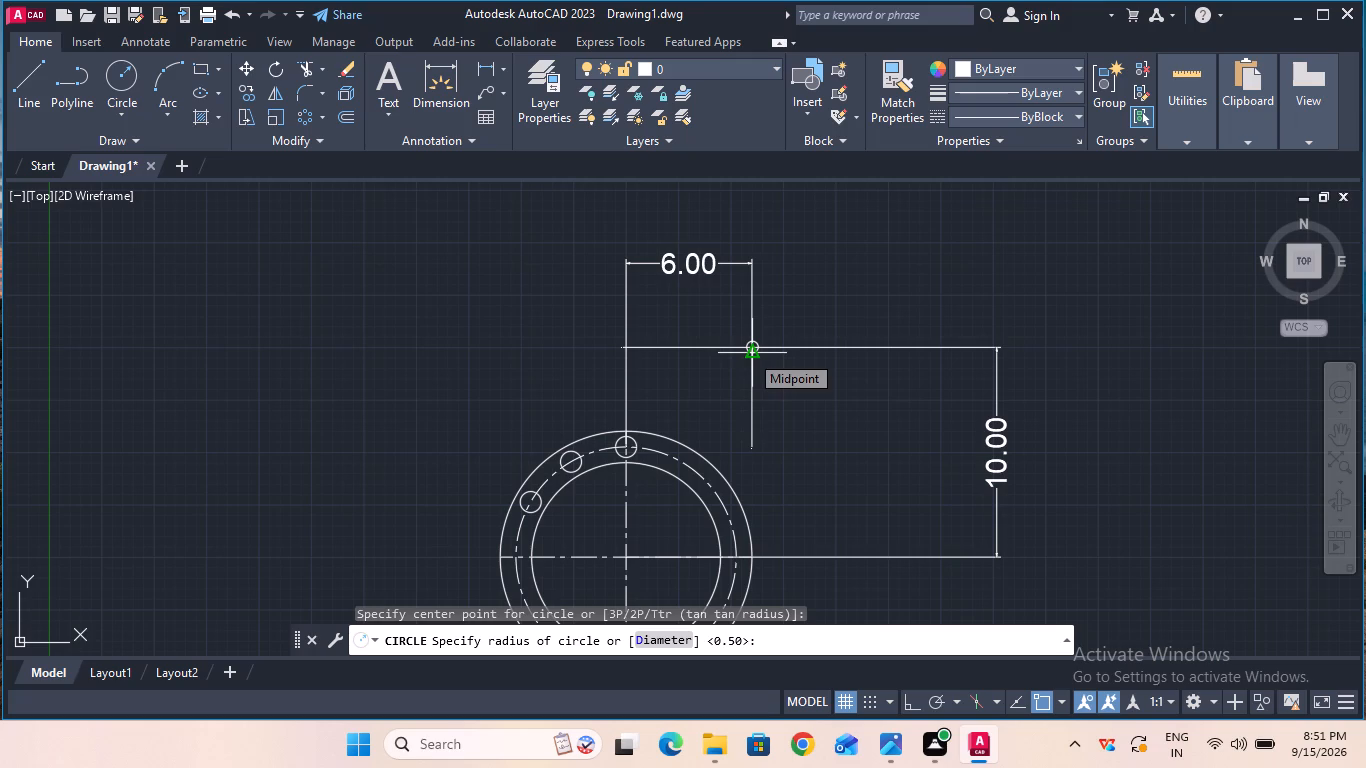
ctrl+scroll(749, 353, up, 3)
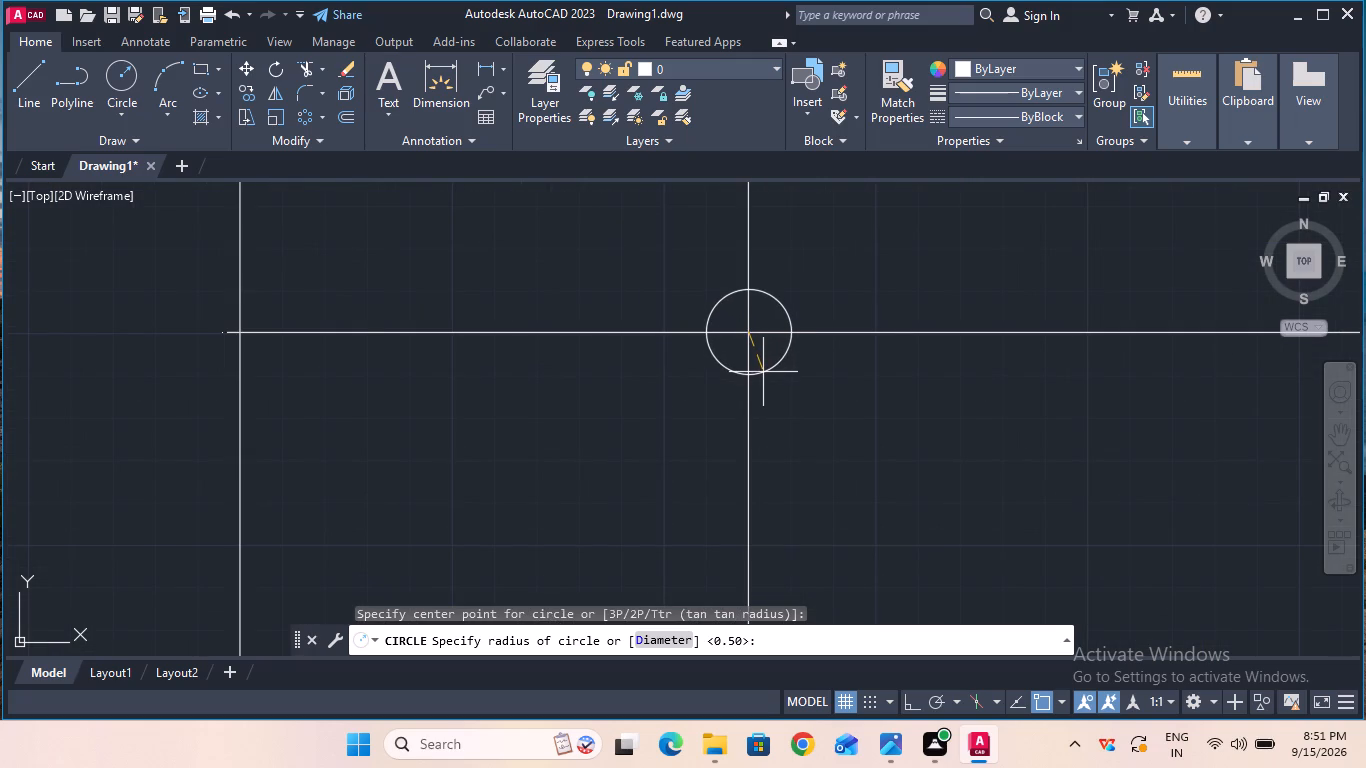
key(2)
key(Return)
Delete the horizontal 6 and vertical 10 layout dimensions.
ctrl+scroll(763, 372, down, 3)
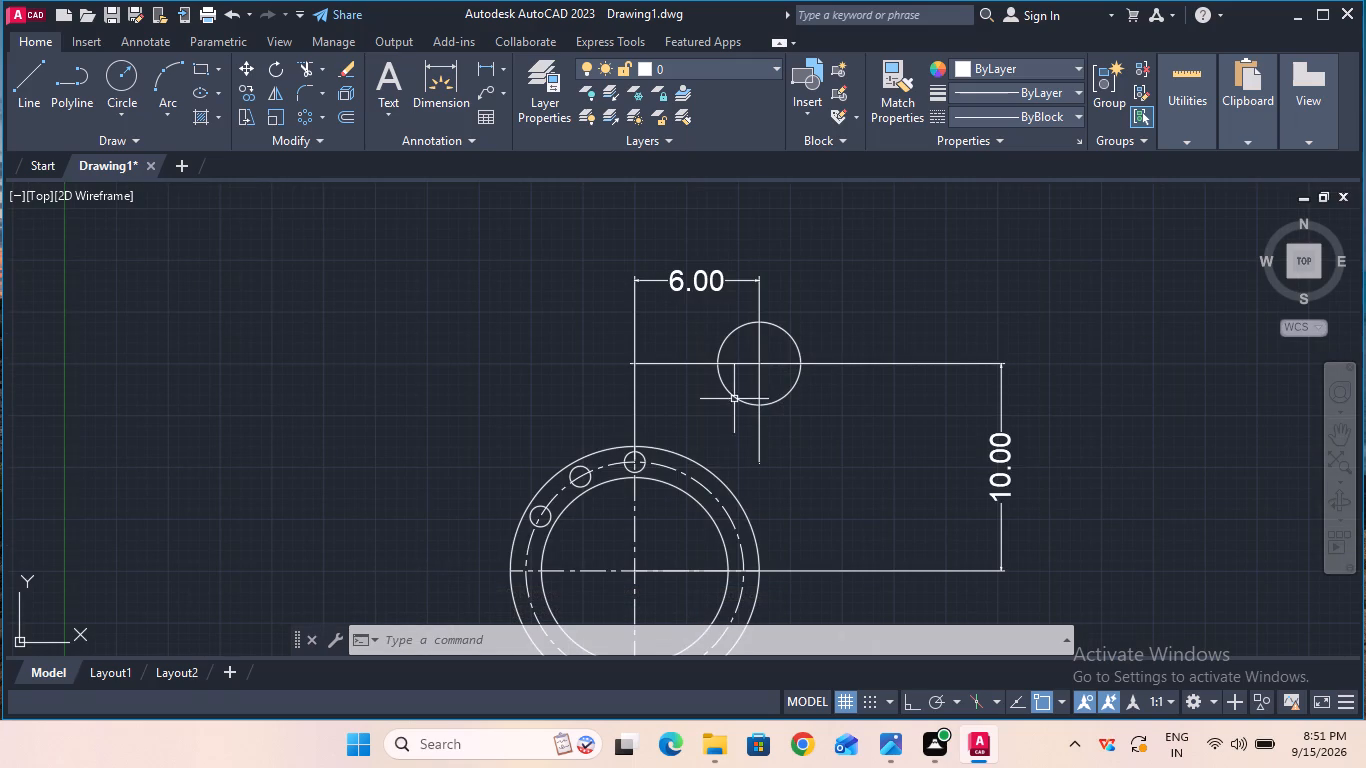
click(671, 284)
key(Delete)
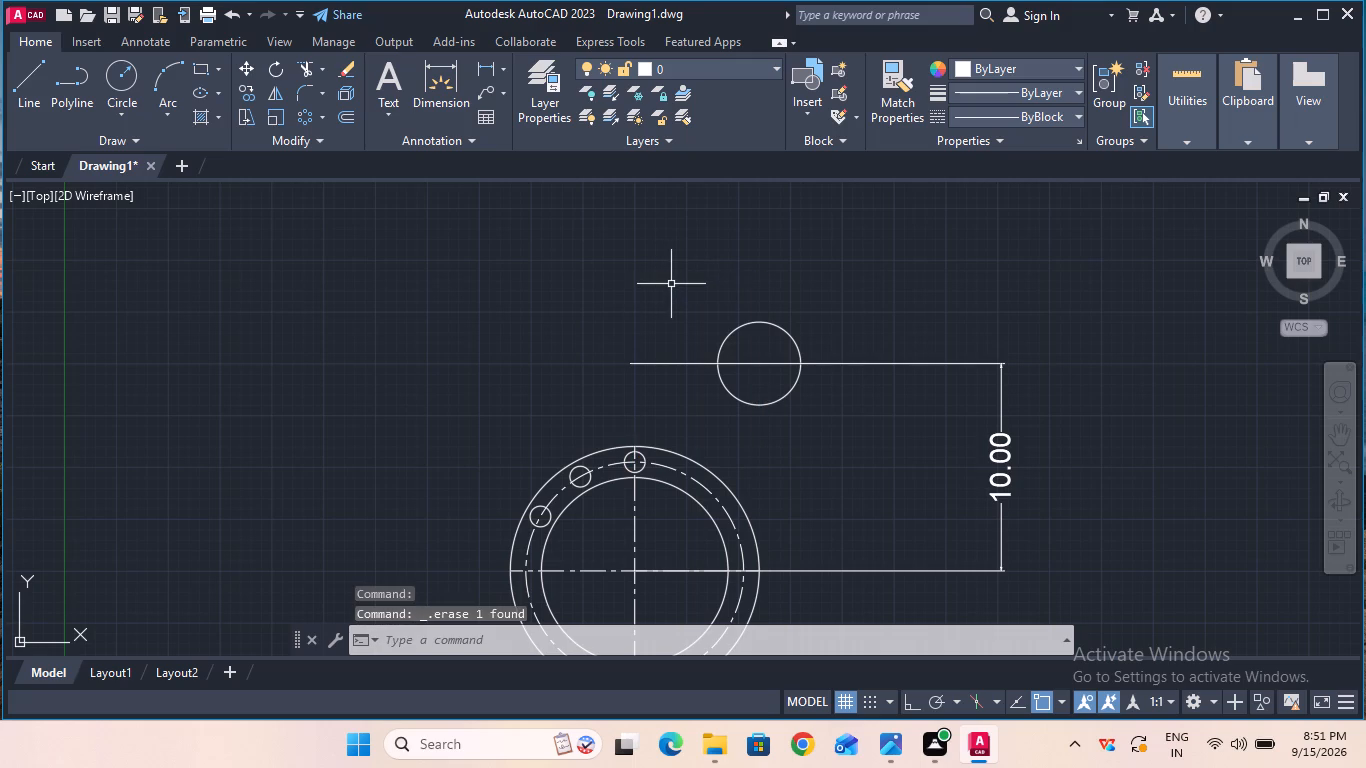
click(1010, 477)
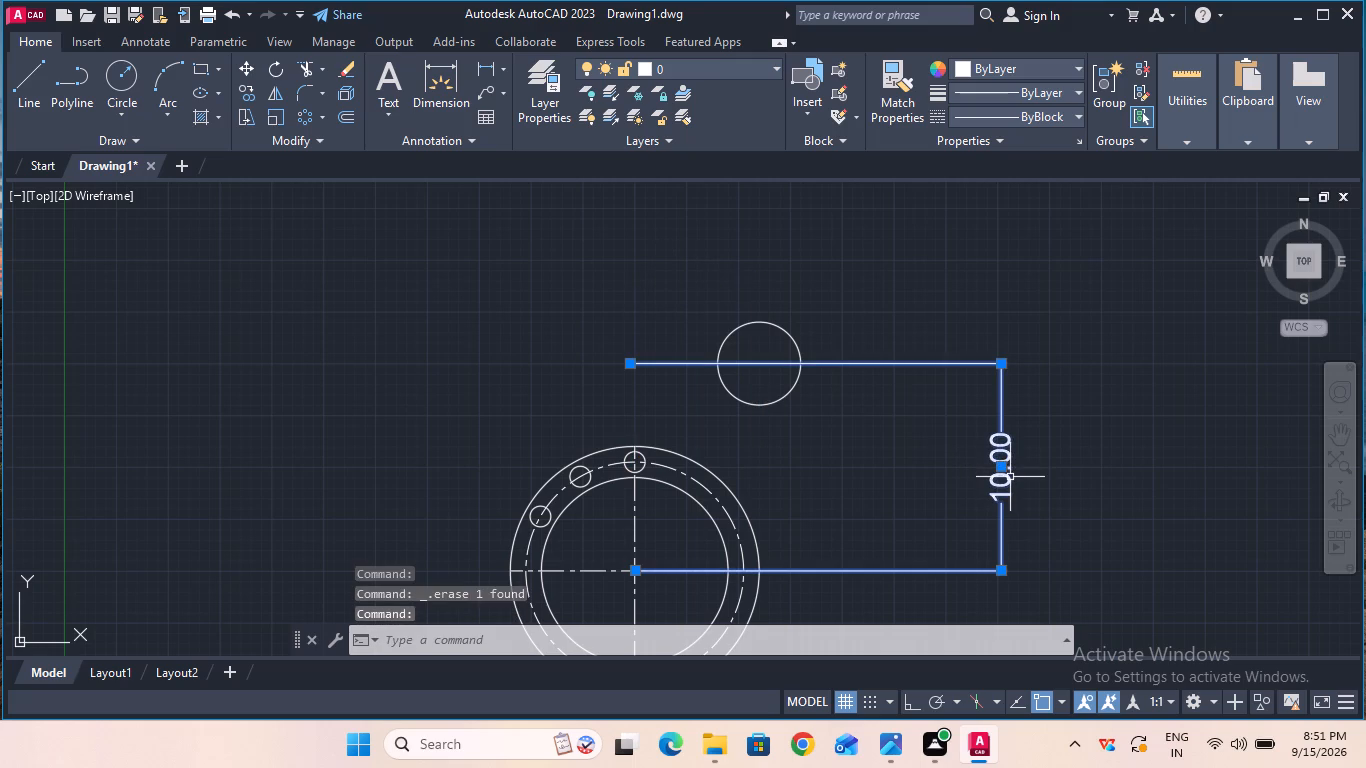
key(Delete)
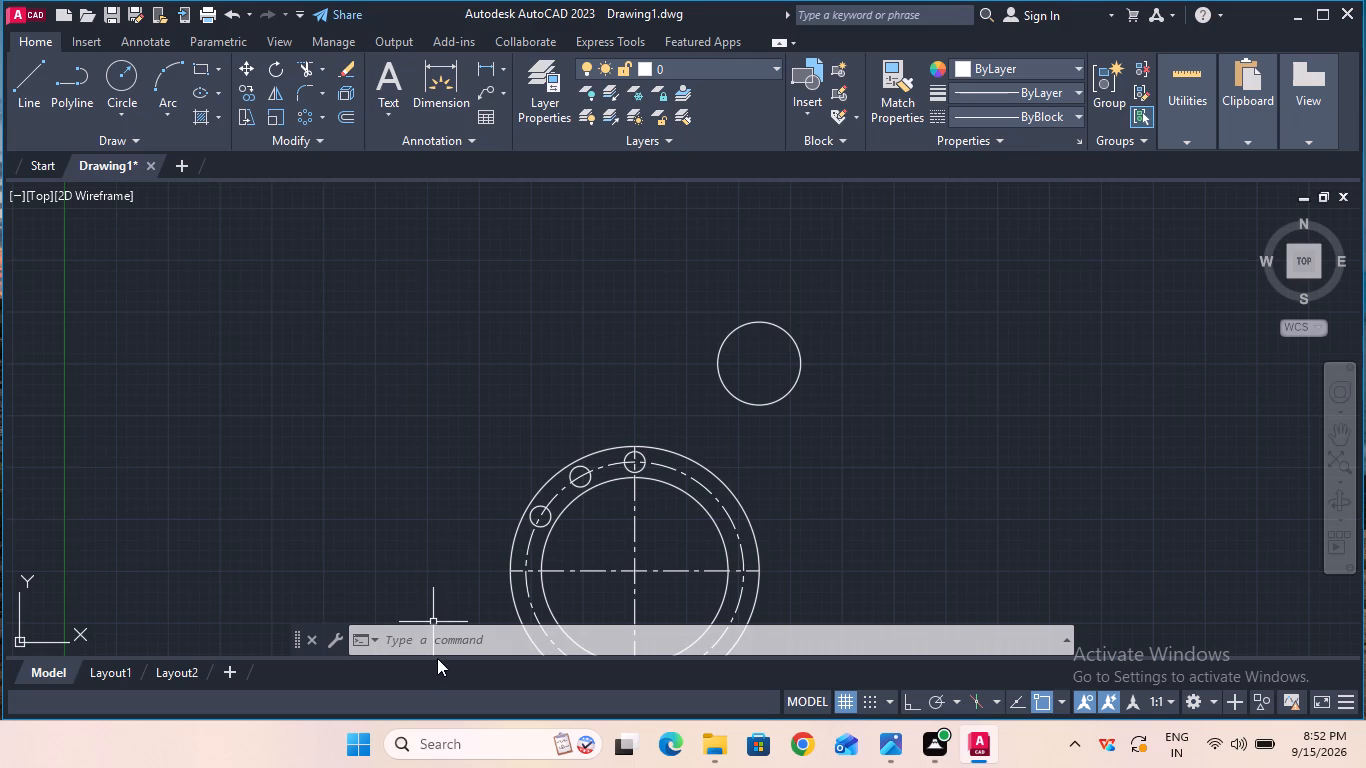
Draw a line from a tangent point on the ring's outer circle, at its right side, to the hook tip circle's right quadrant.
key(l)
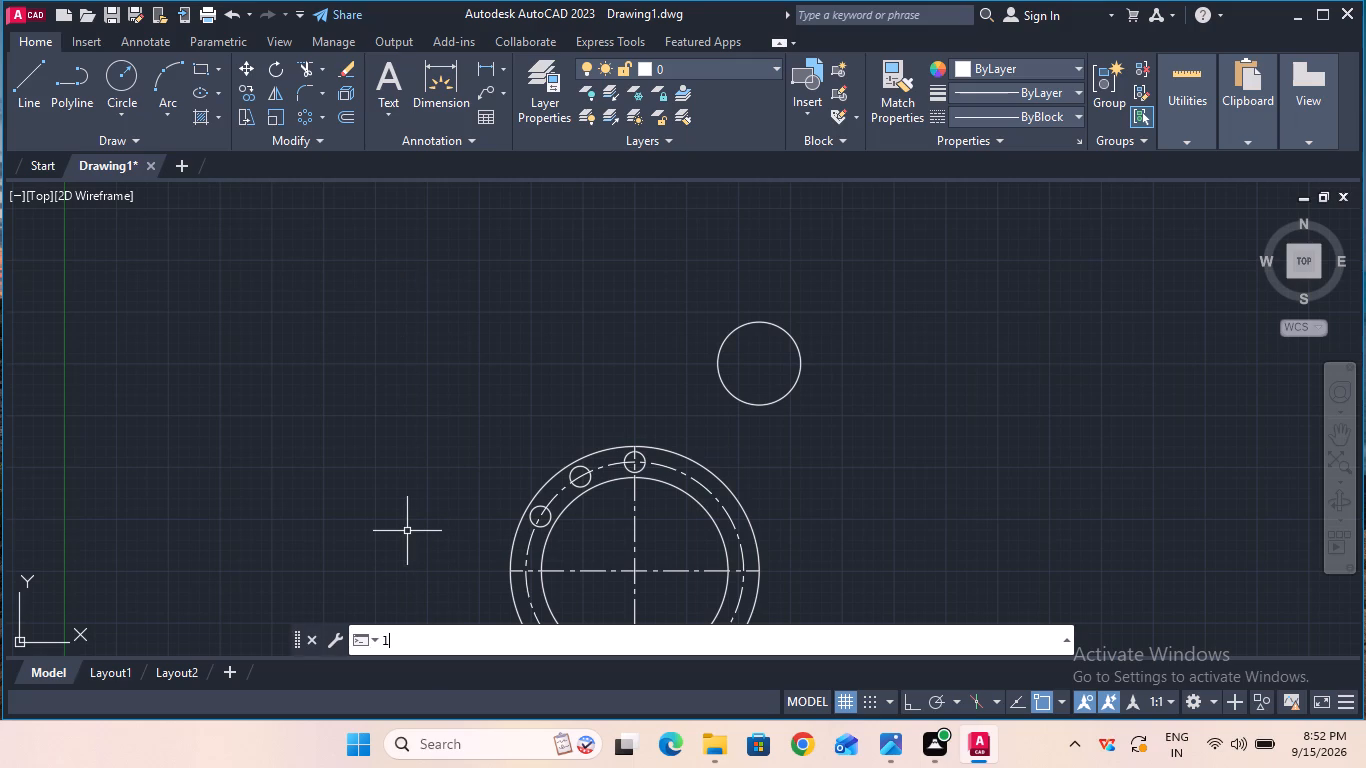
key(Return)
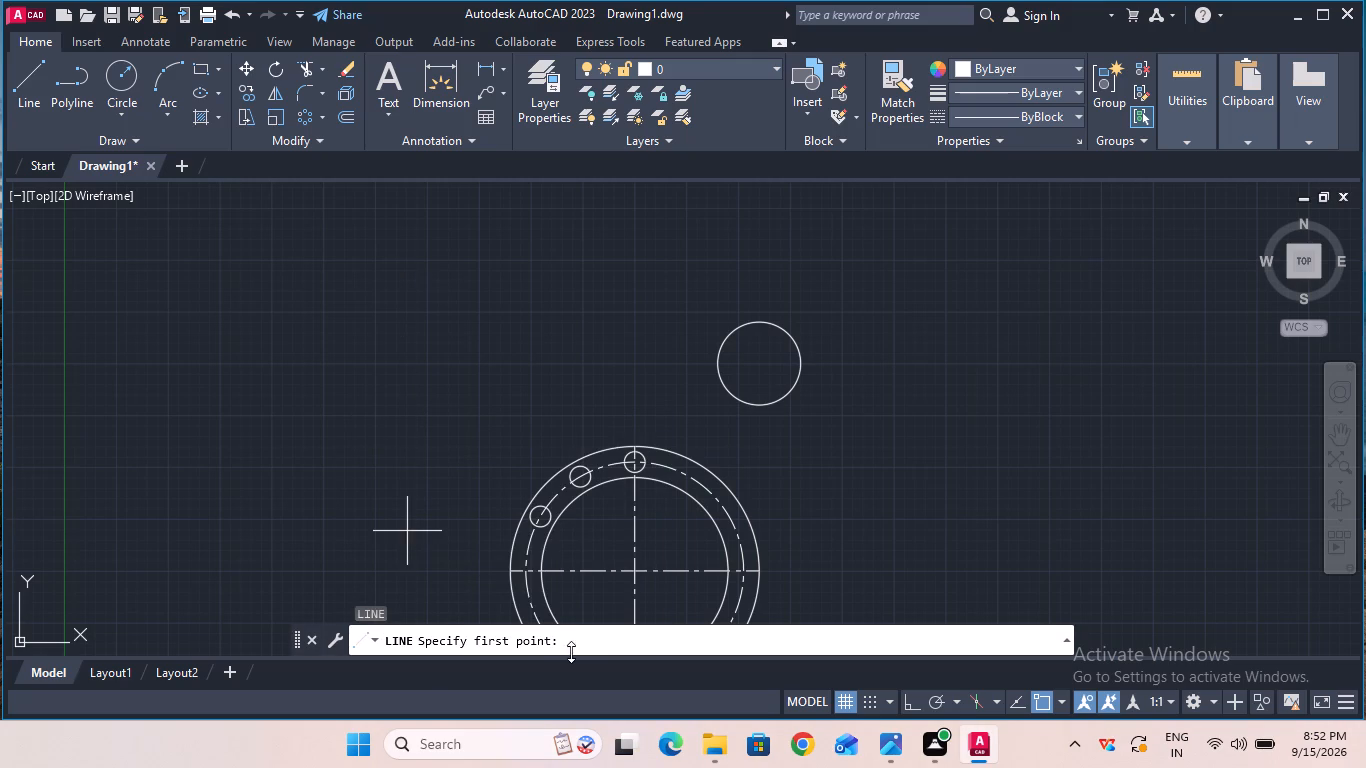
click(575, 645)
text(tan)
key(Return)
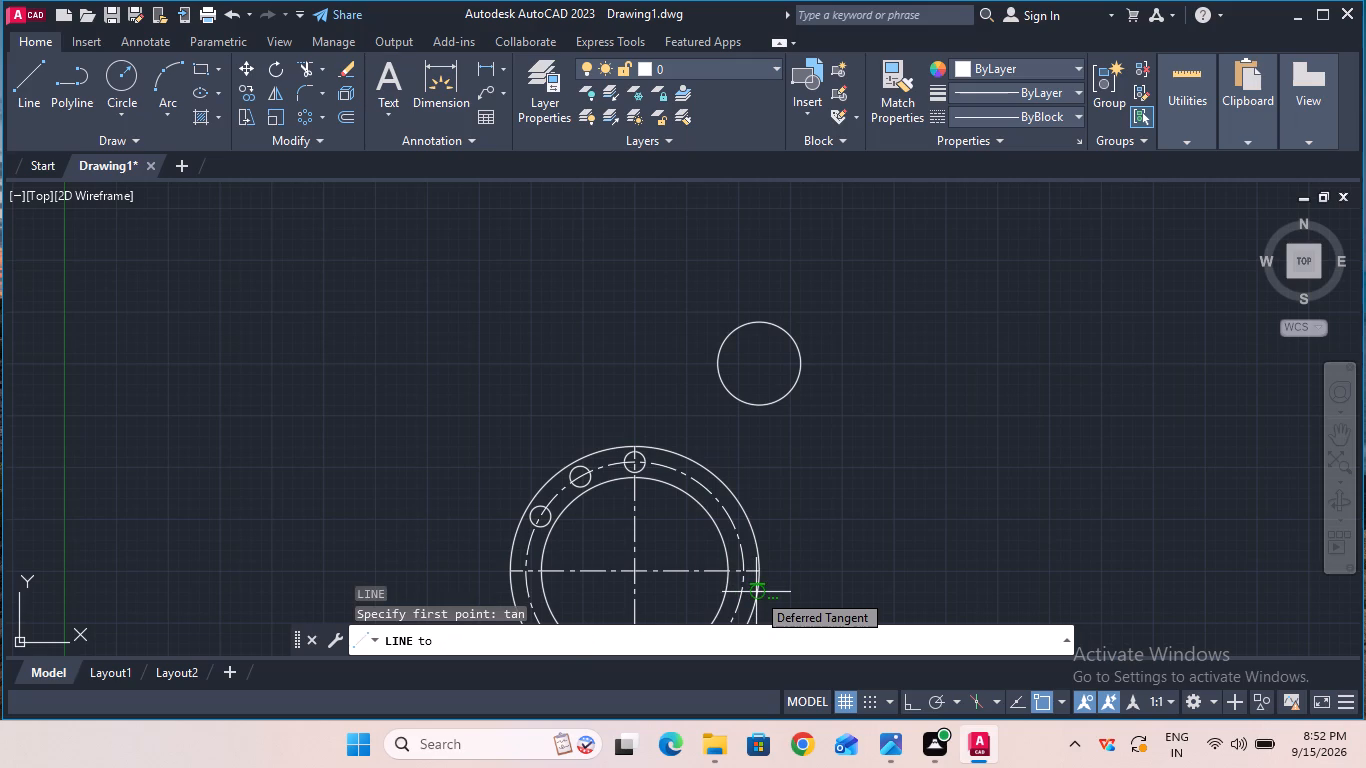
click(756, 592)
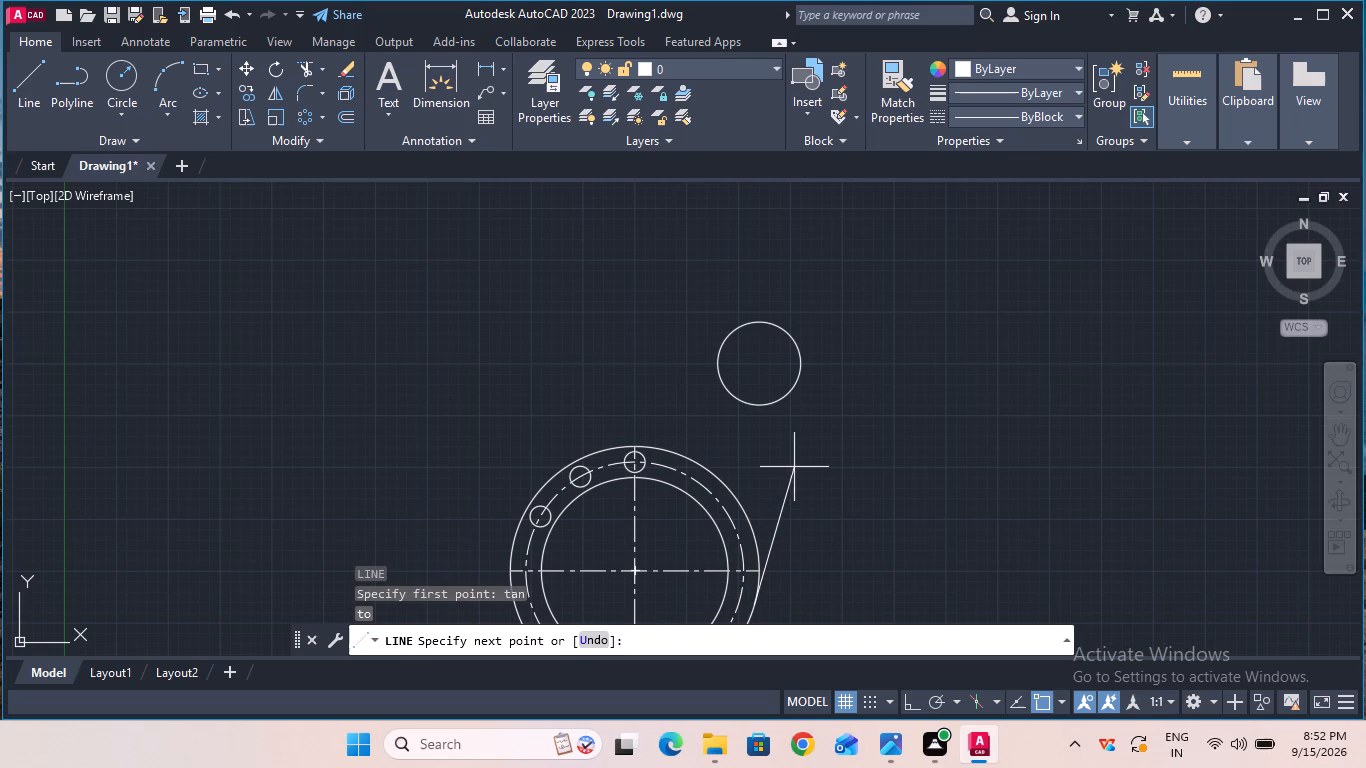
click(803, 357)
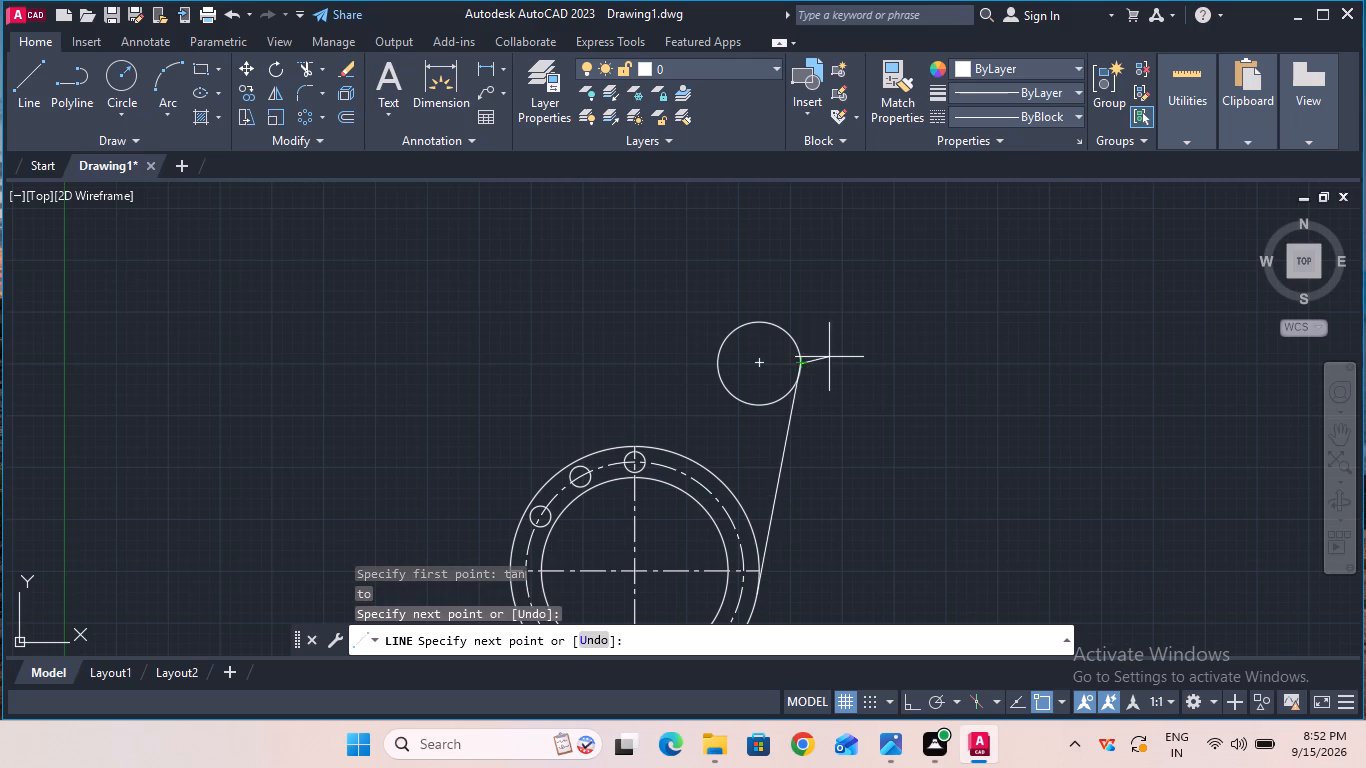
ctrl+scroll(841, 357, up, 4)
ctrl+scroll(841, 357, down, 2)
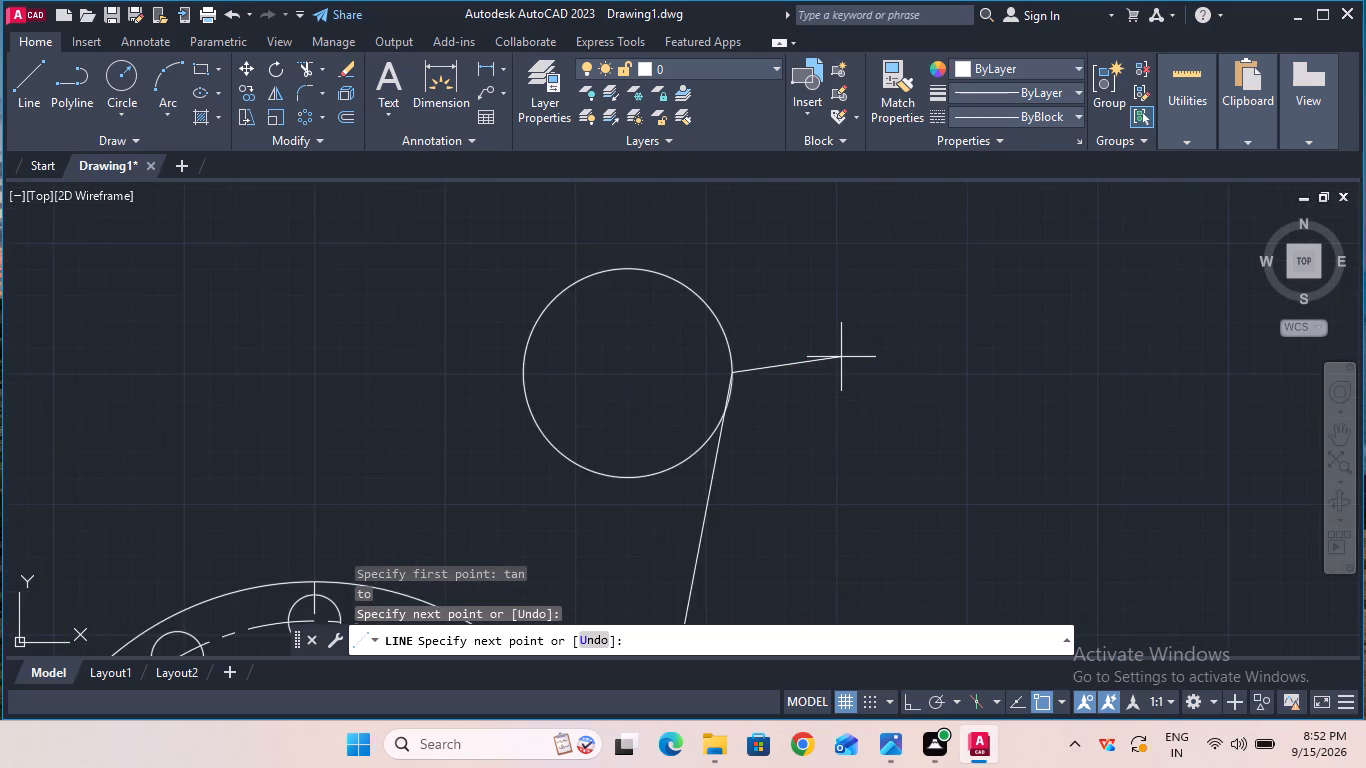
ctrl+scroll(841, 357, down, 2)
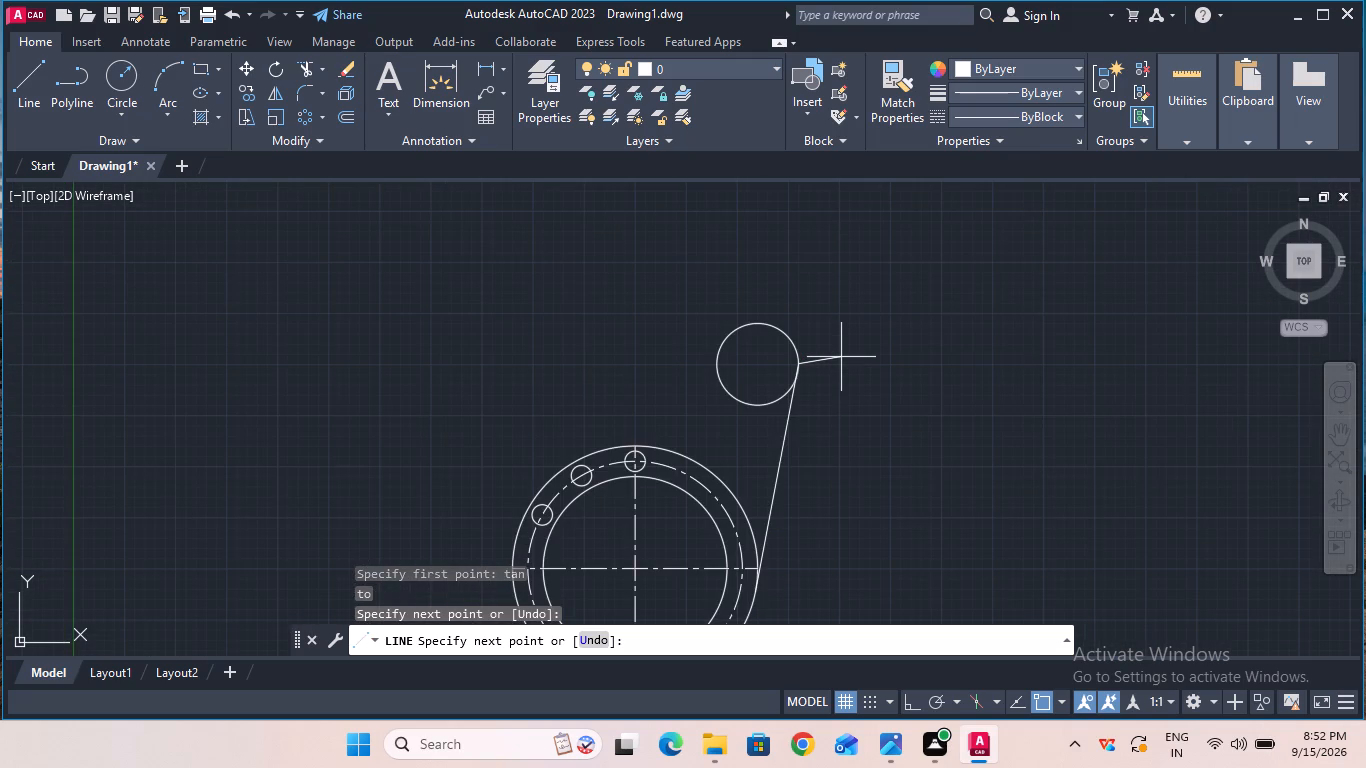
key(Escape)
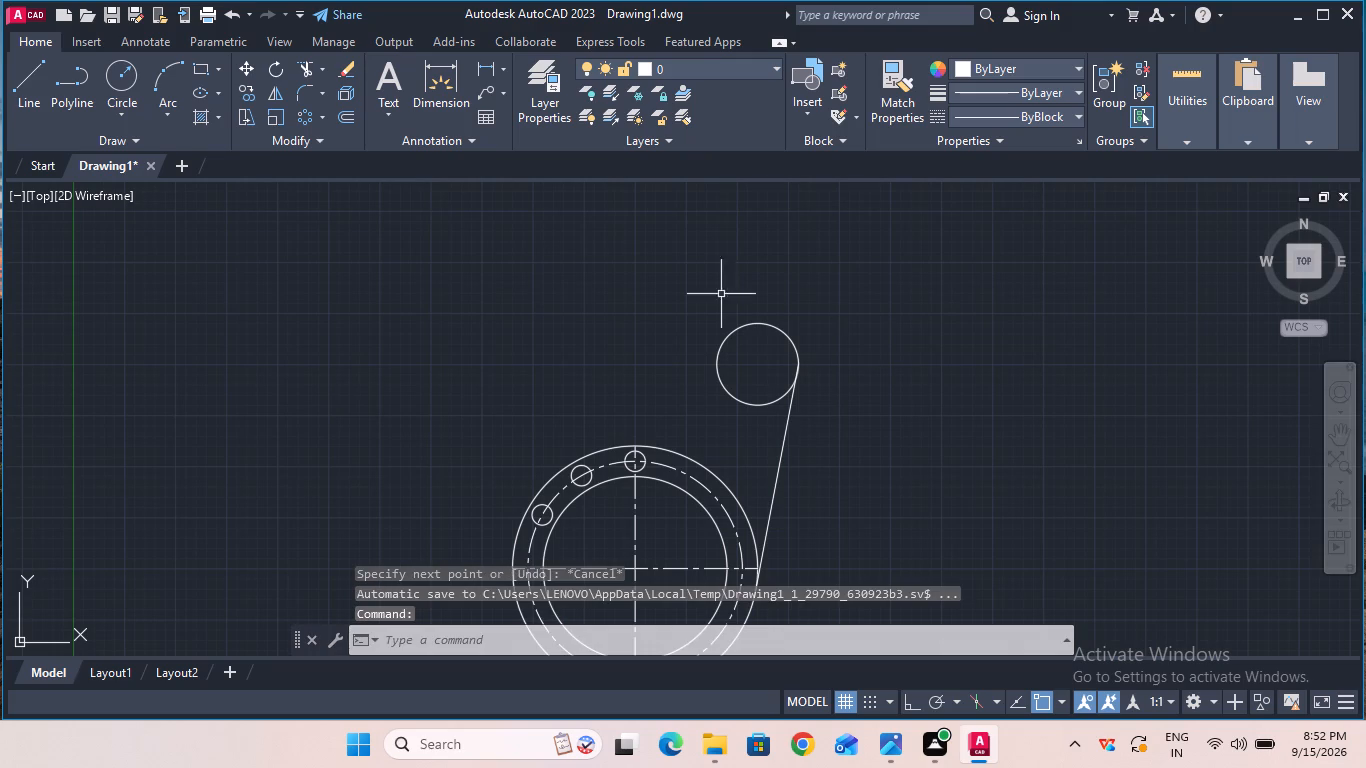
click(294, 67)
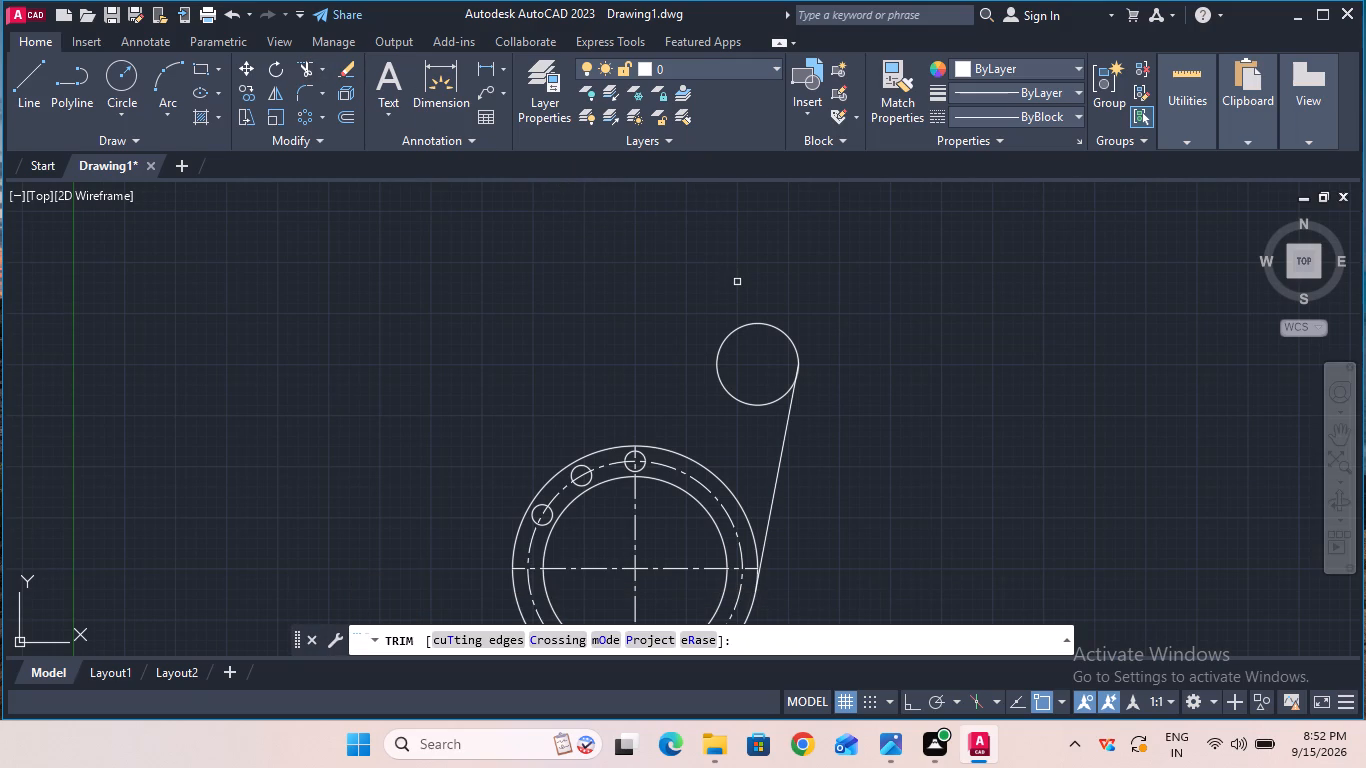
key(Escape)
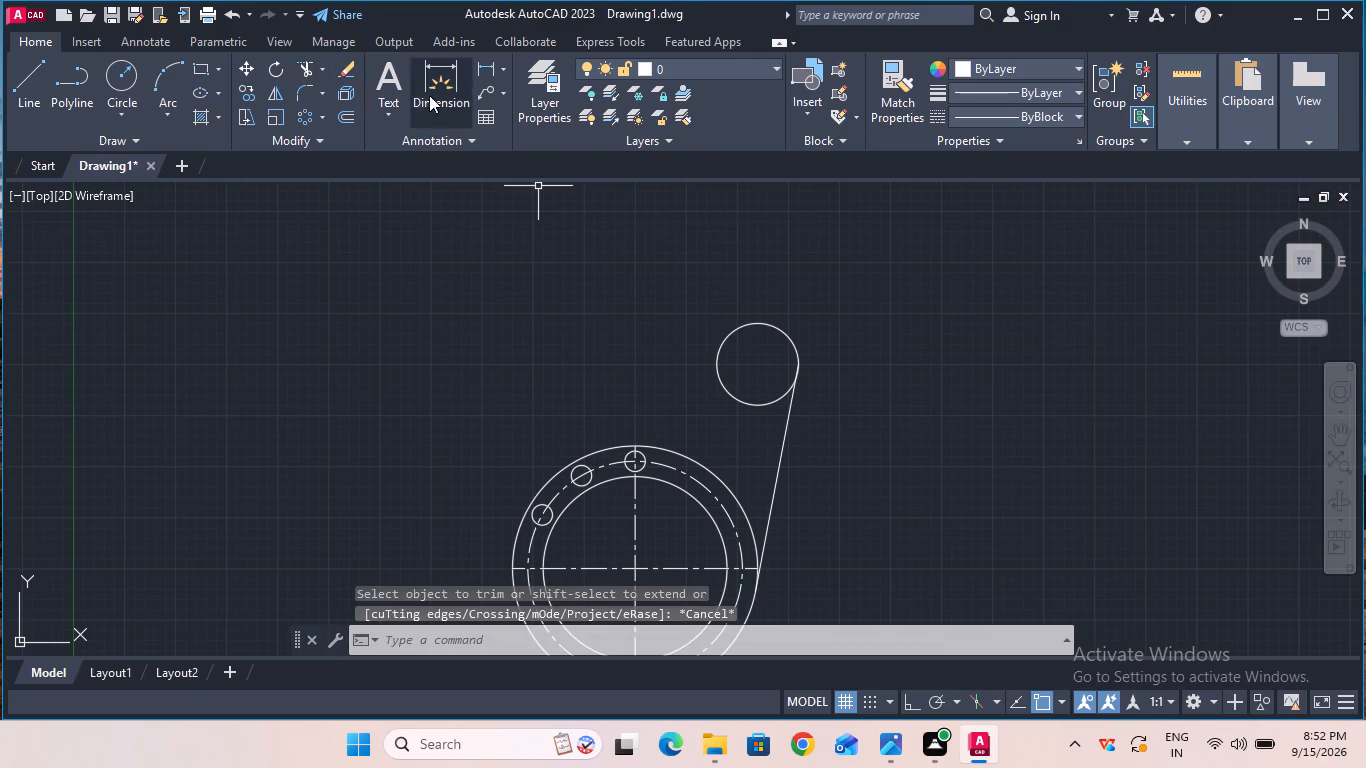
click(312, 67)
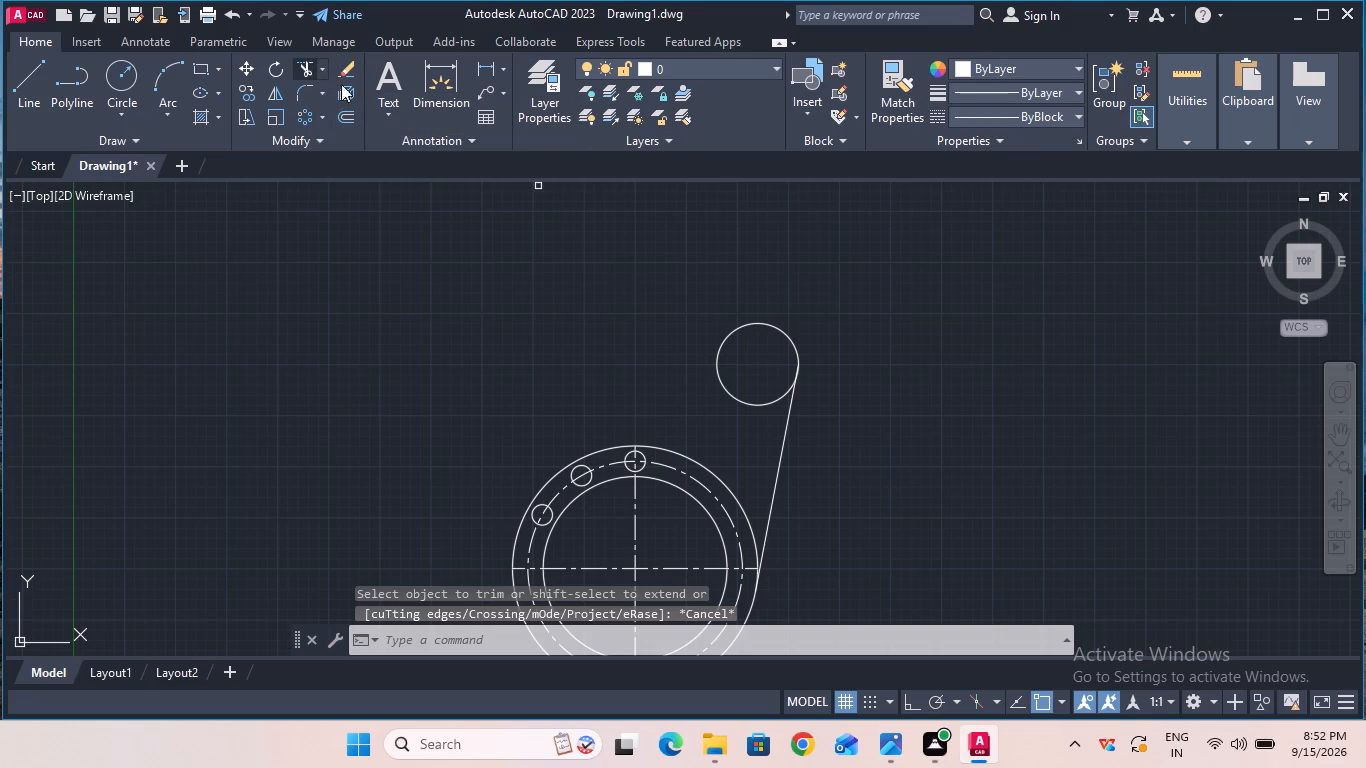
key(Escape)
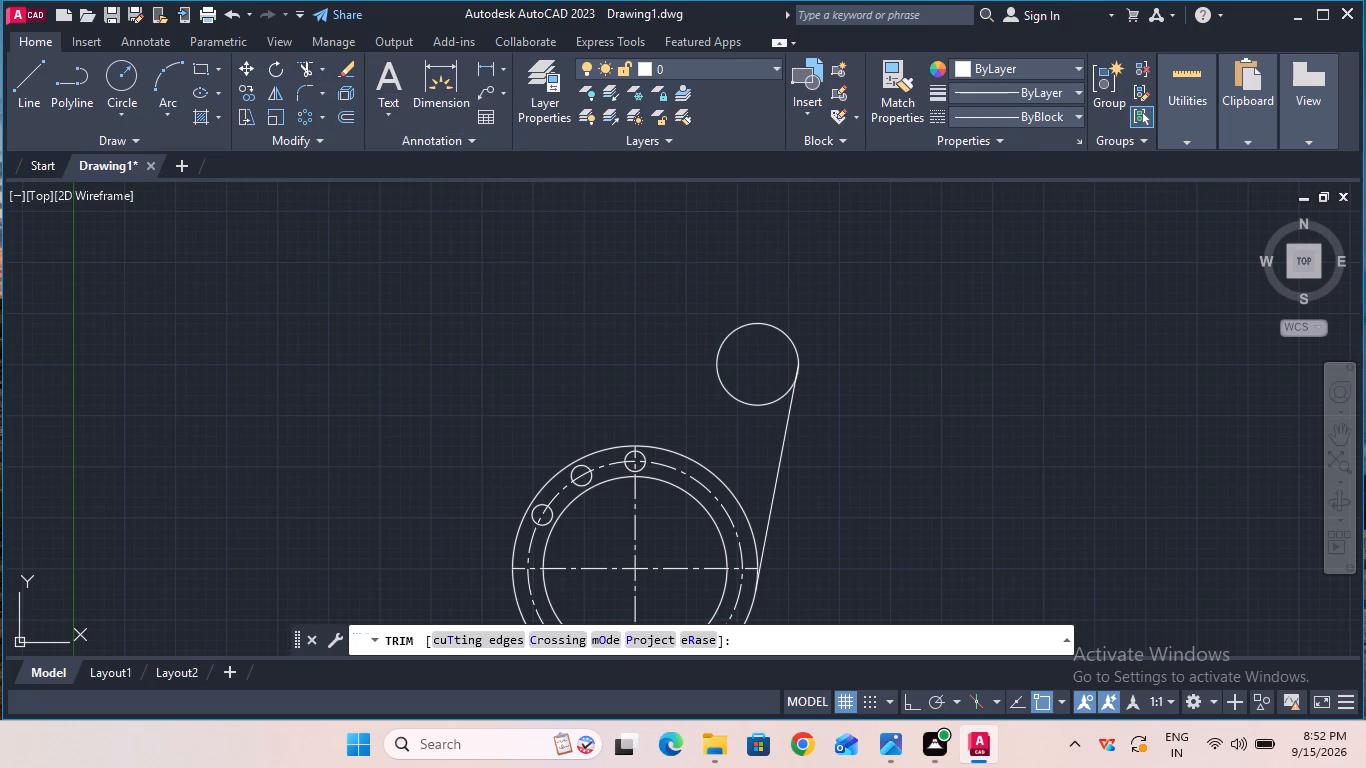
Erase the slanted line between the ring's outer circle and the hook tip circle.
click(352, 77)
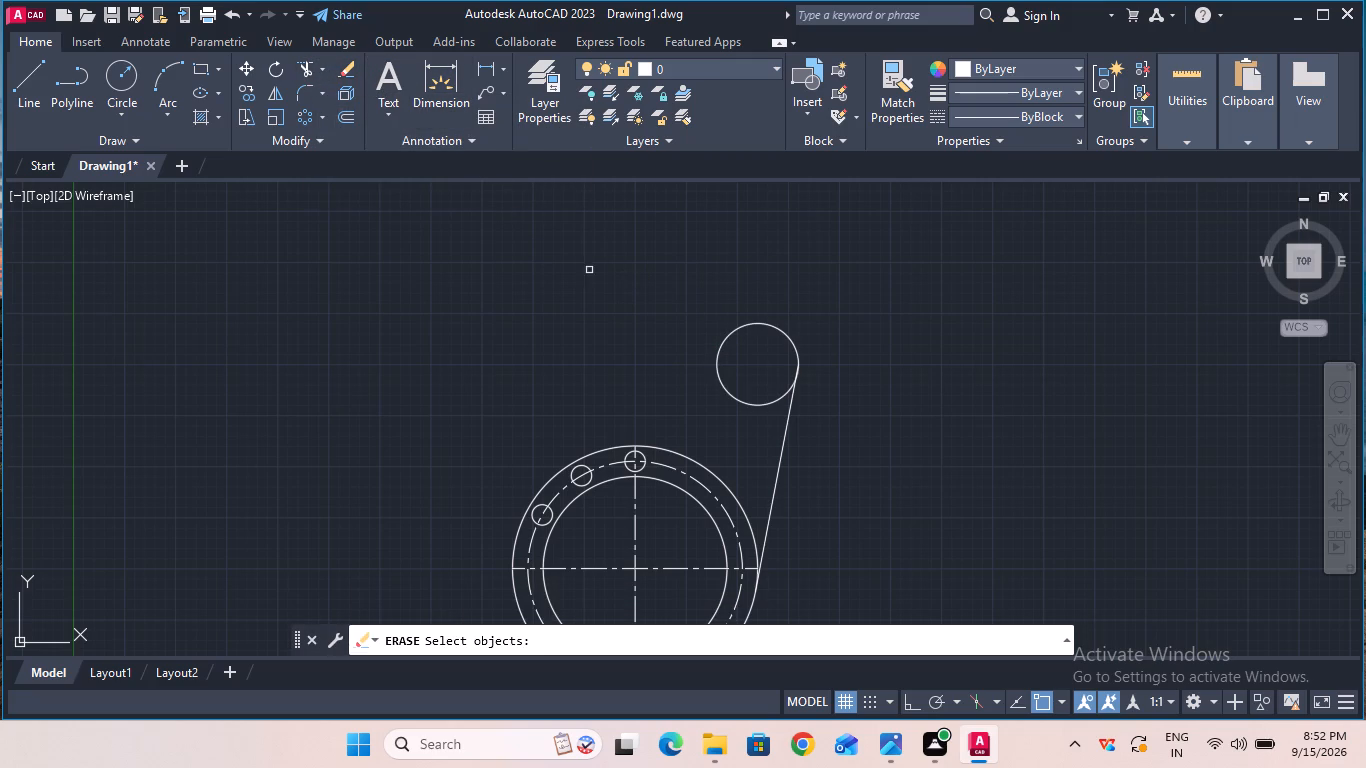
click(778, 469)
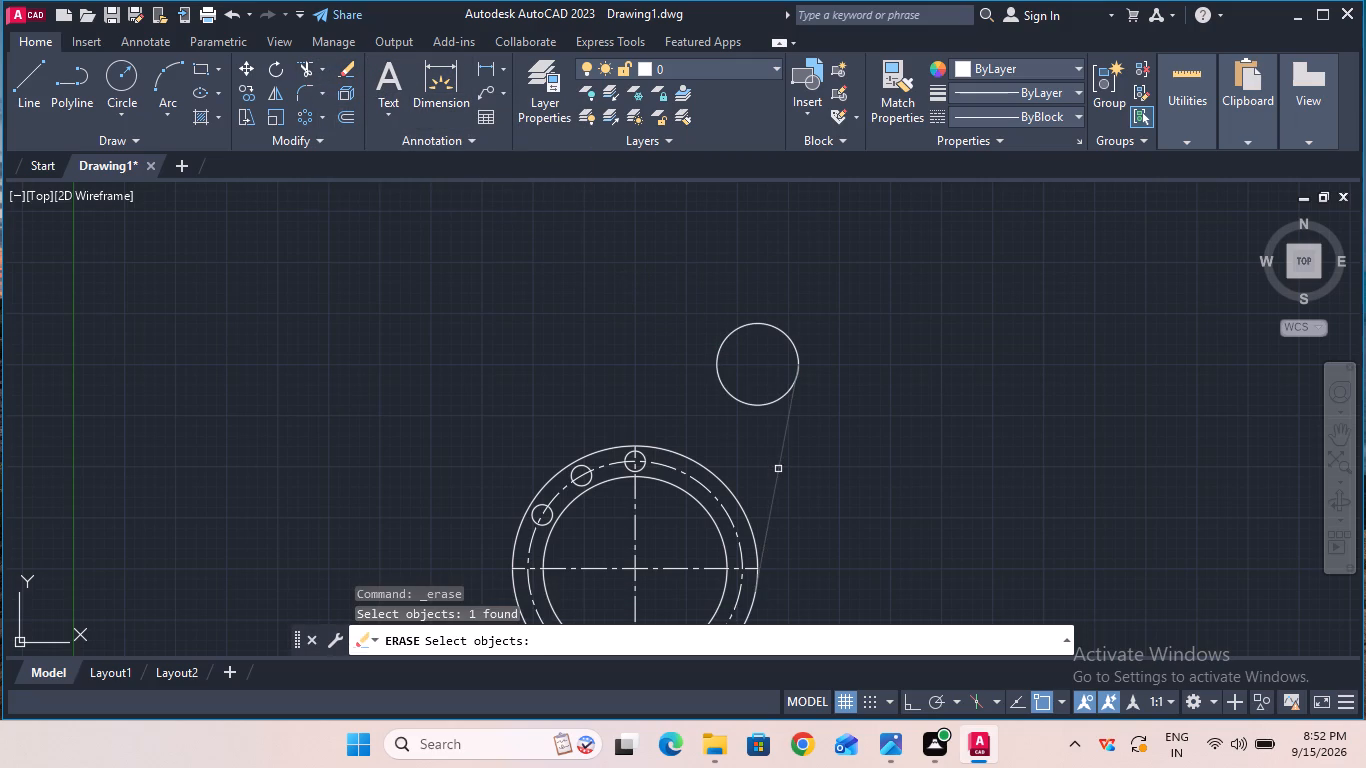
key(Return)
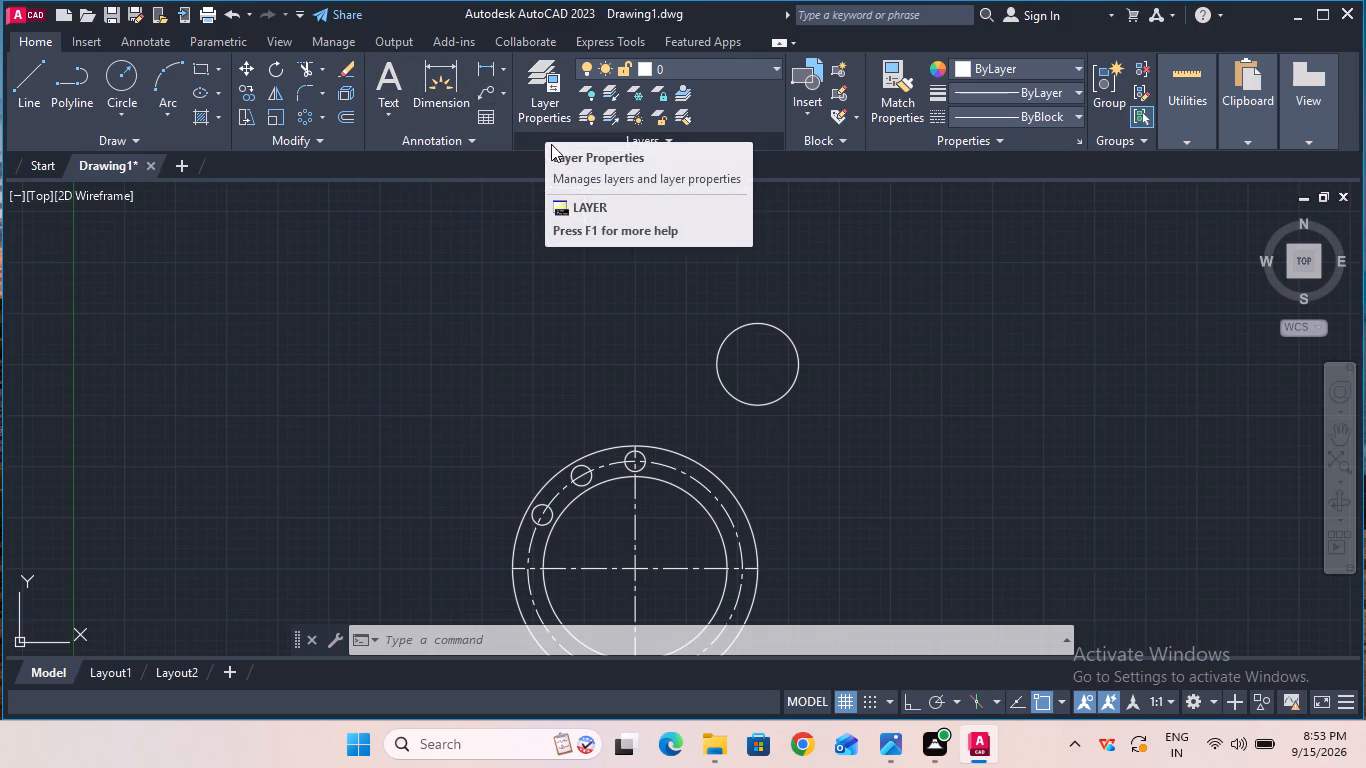
Draw a line tangent to both the ring's outer circle and the hook tip circle along their right sides.
key(l)
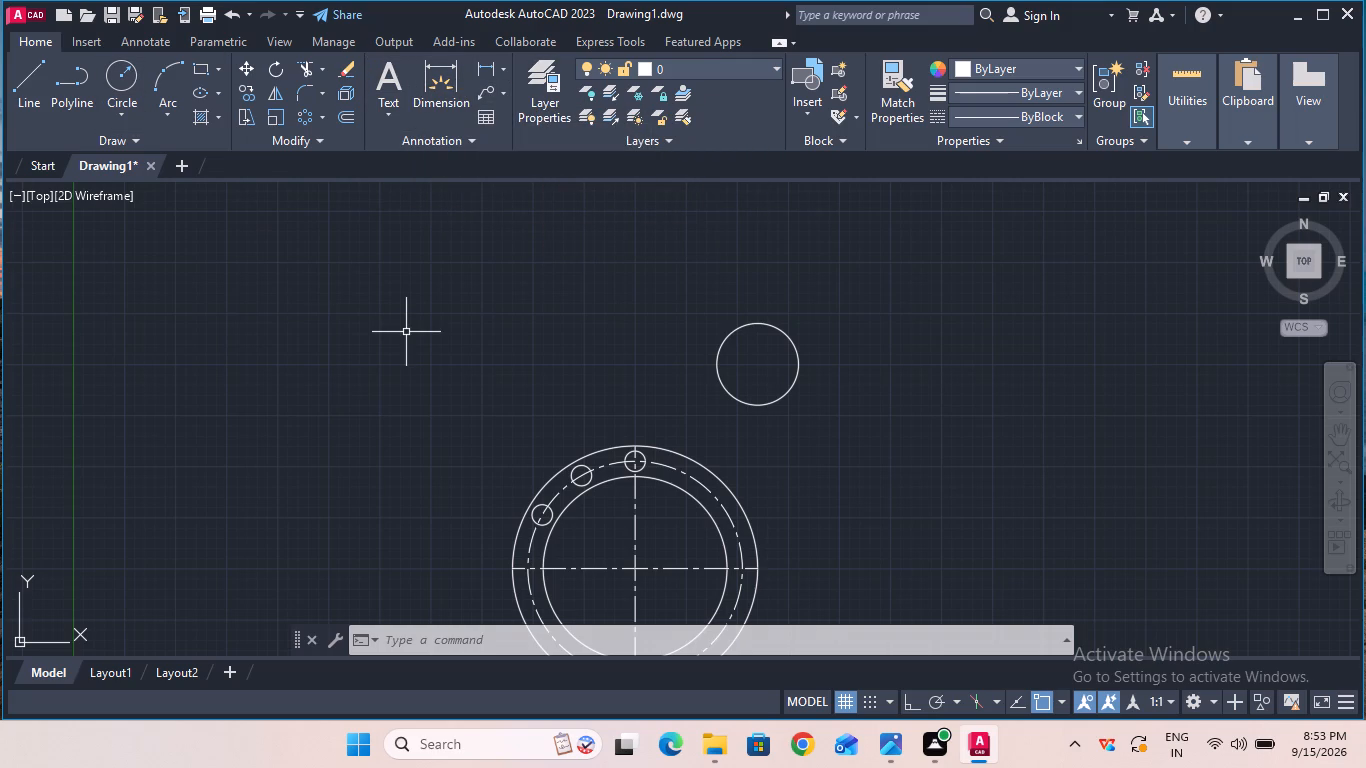
key(Return)
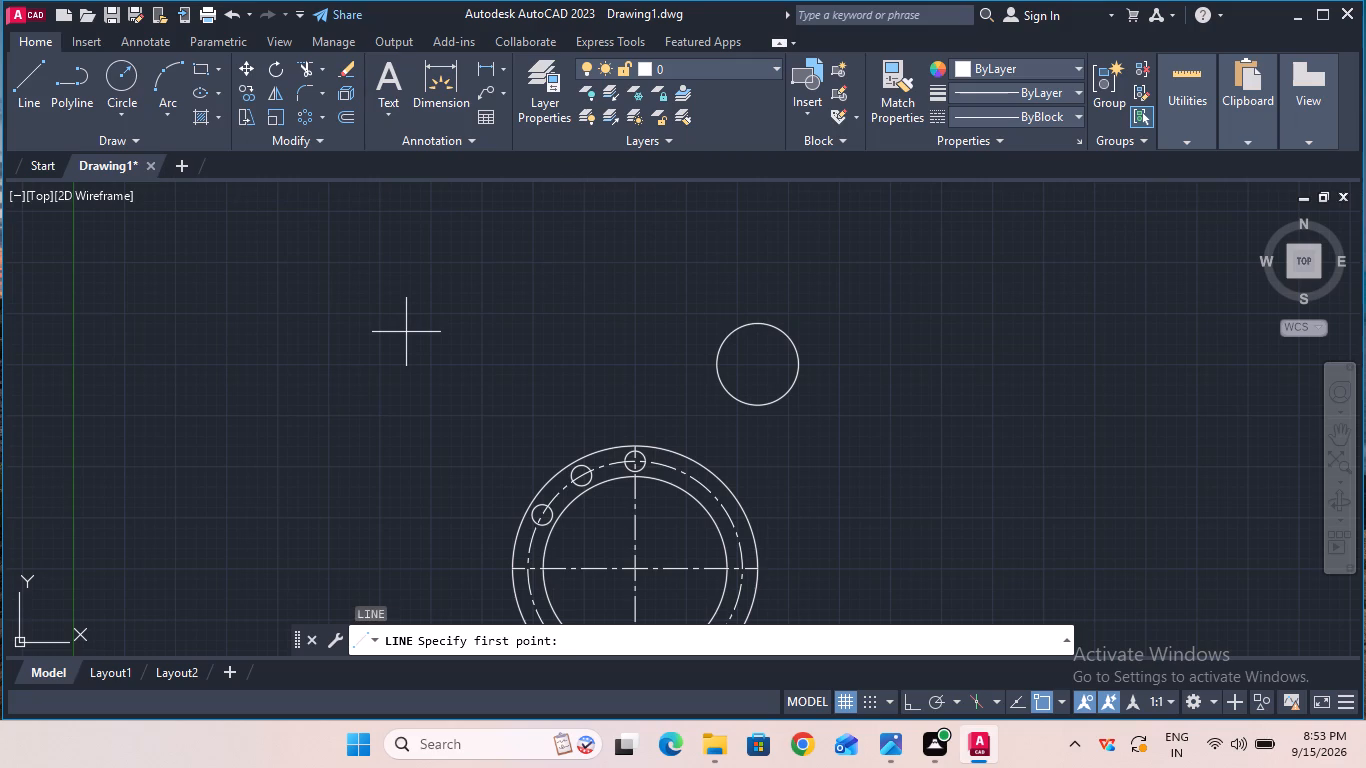
text(tan)
key(Return)
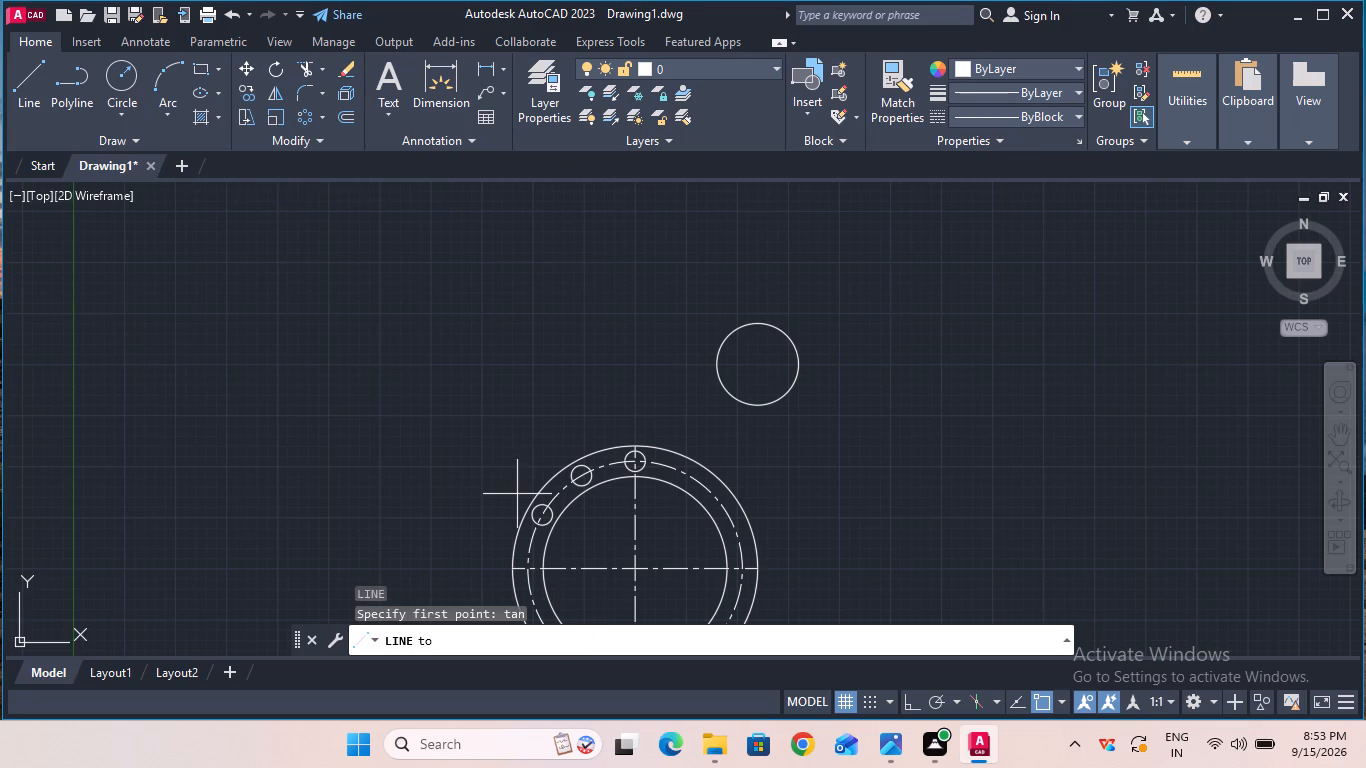
click(753, 596)
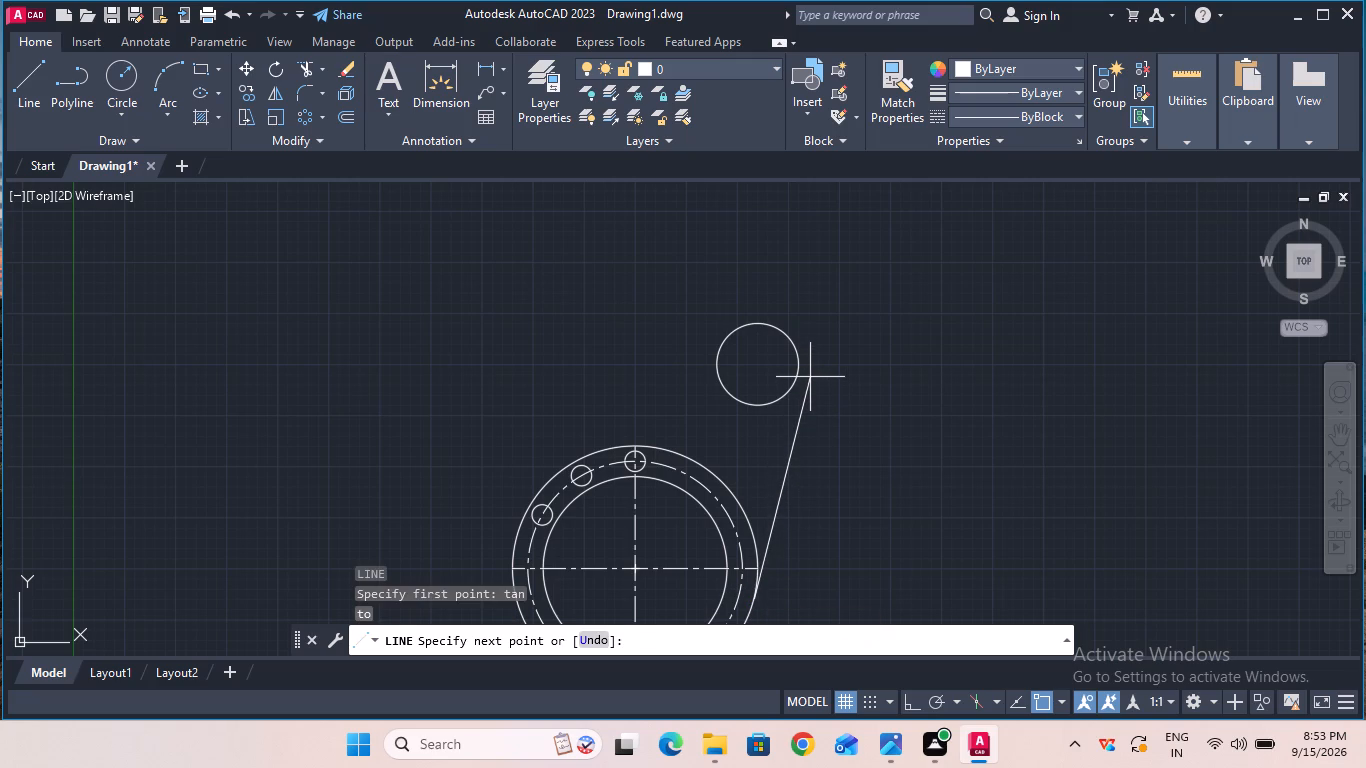
text(ta)
key(n)
key(Return)
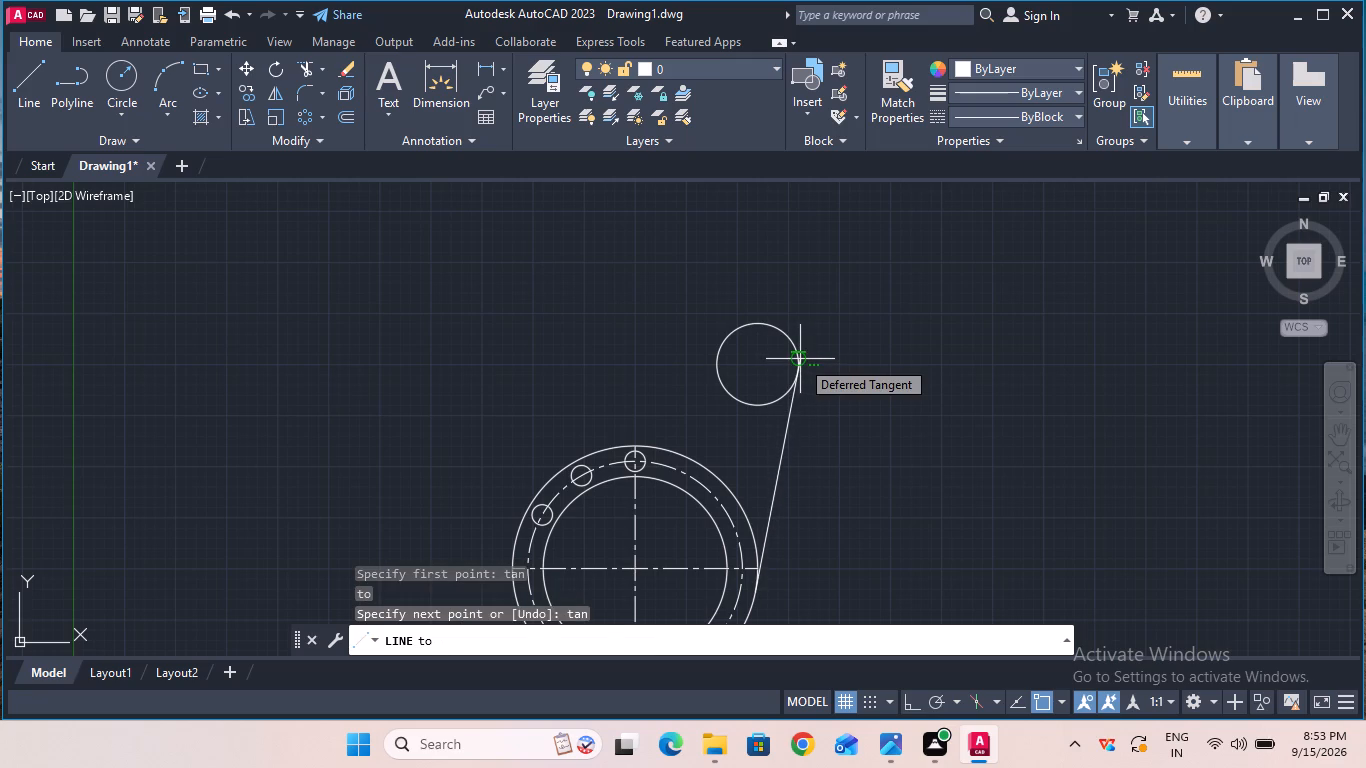
click(800, 359)
ctrl+scroll(840, 401, up, 3)
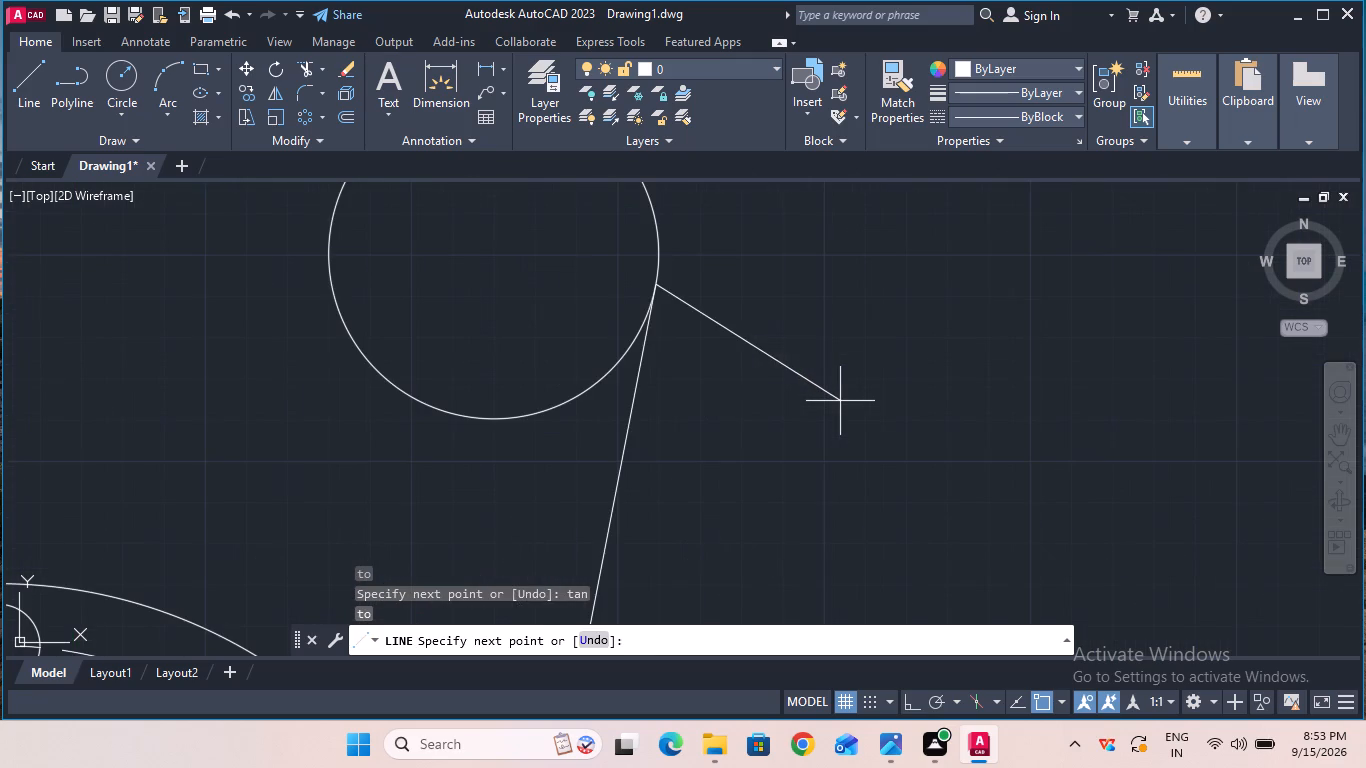
ctrl+scroll(840, 401, down, 3)
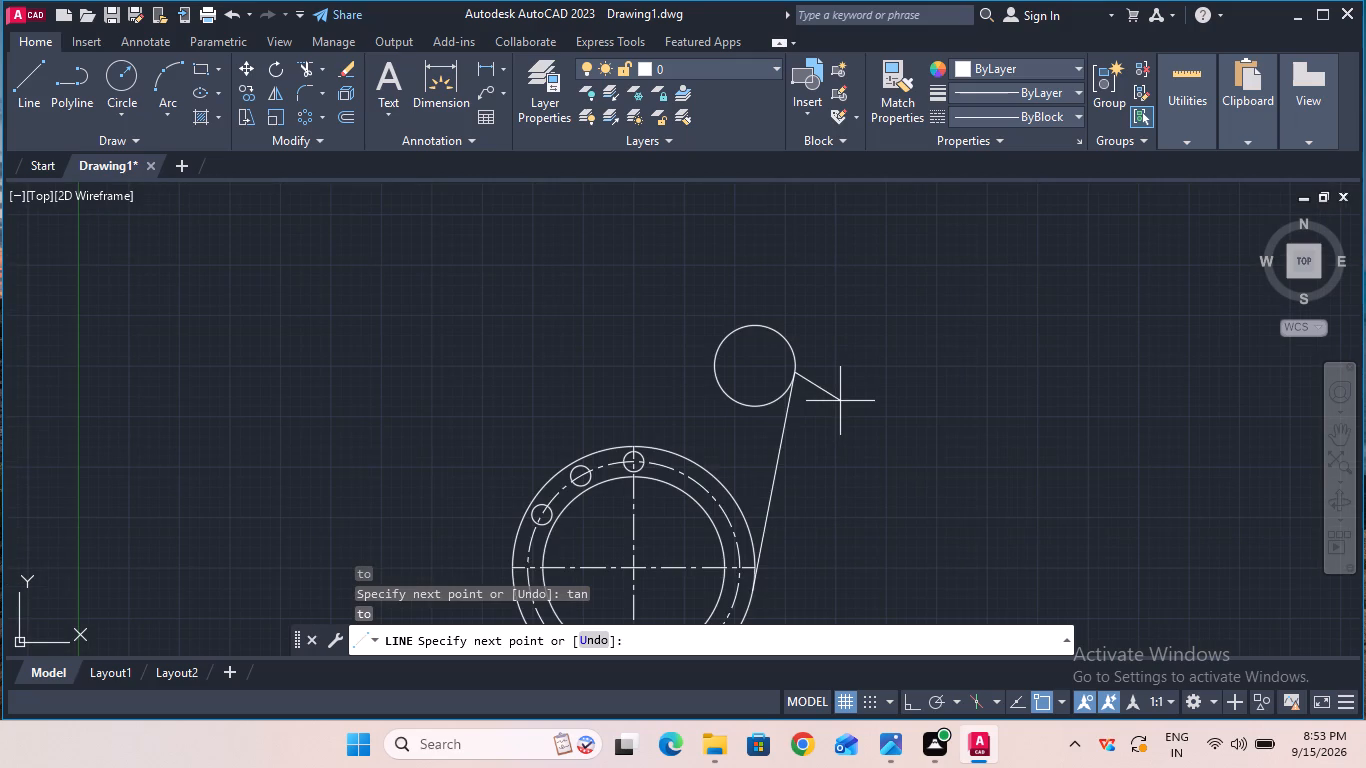
key(Escape)
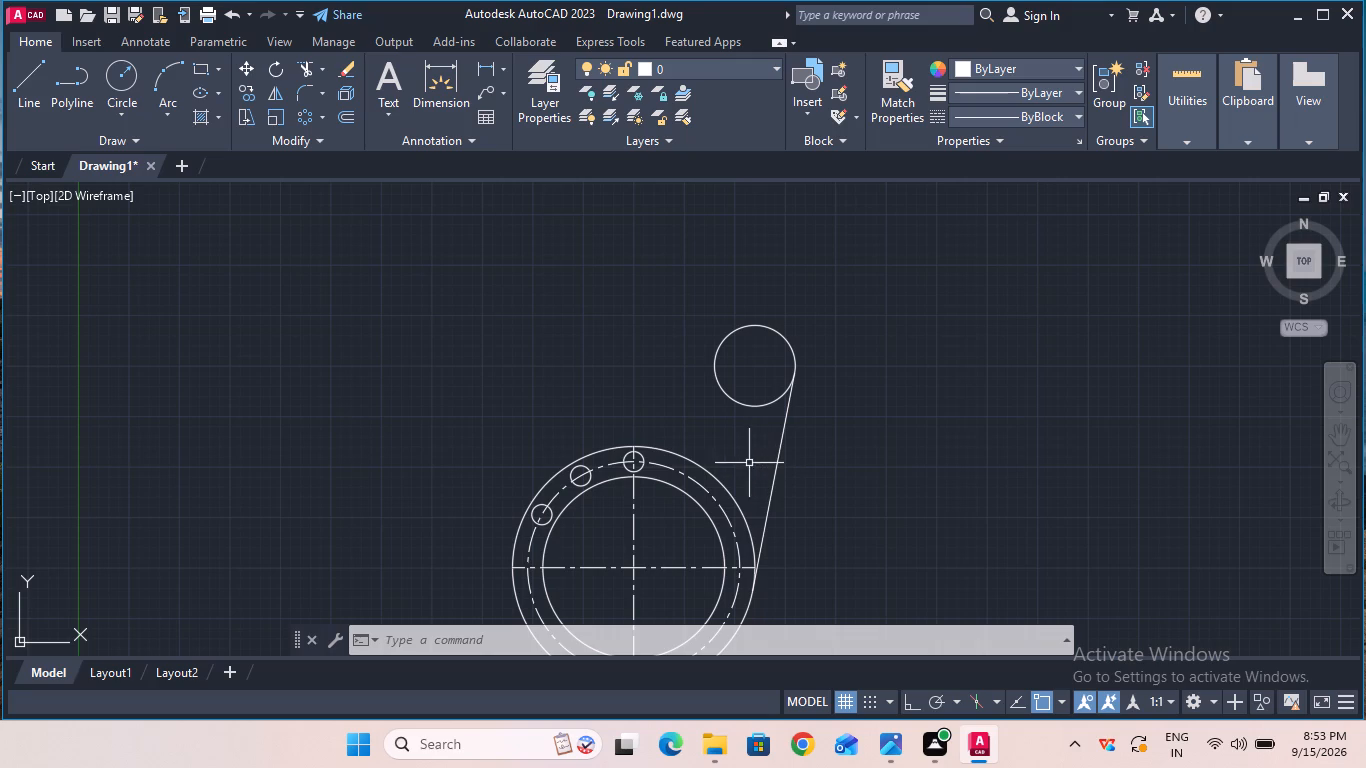
Offset the slanted tangent line by 2 toward the inside of the hook arm.
click(343, 124)
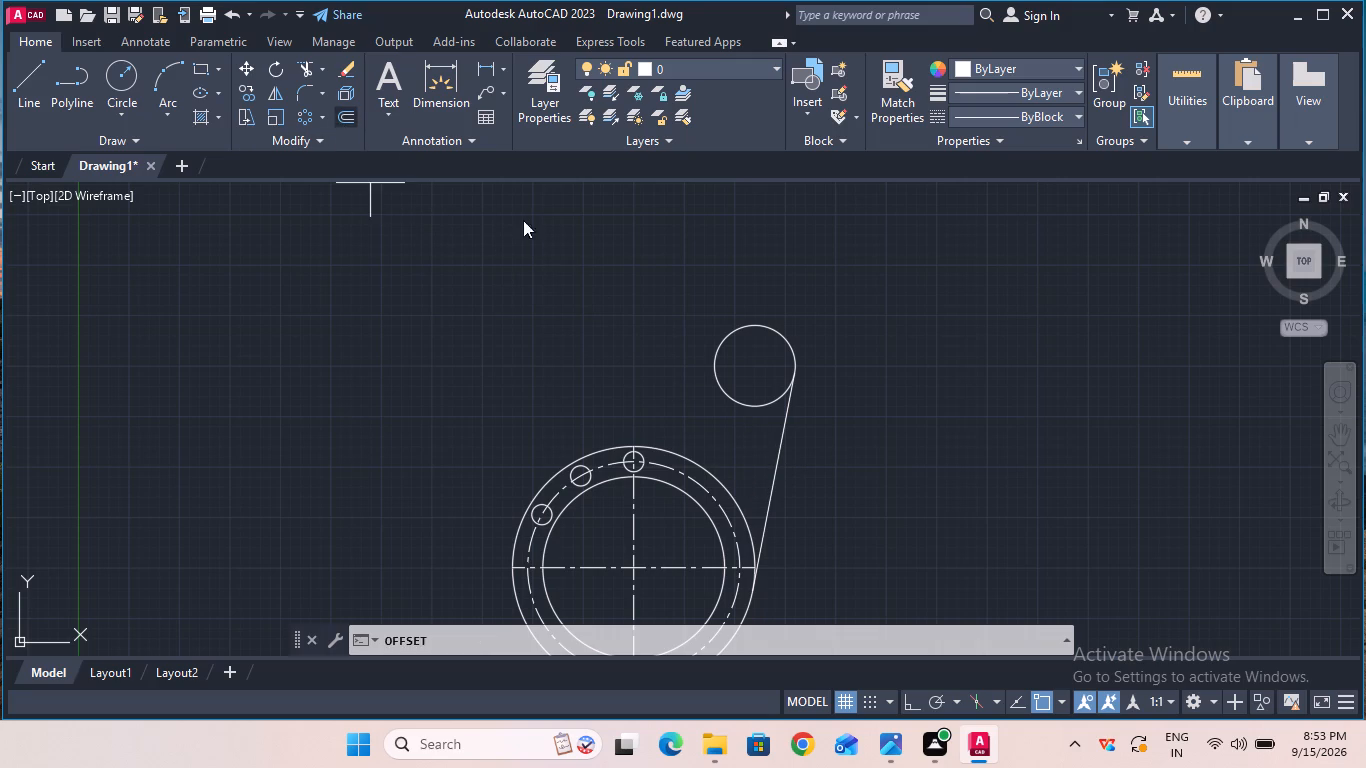
click(771, 480)
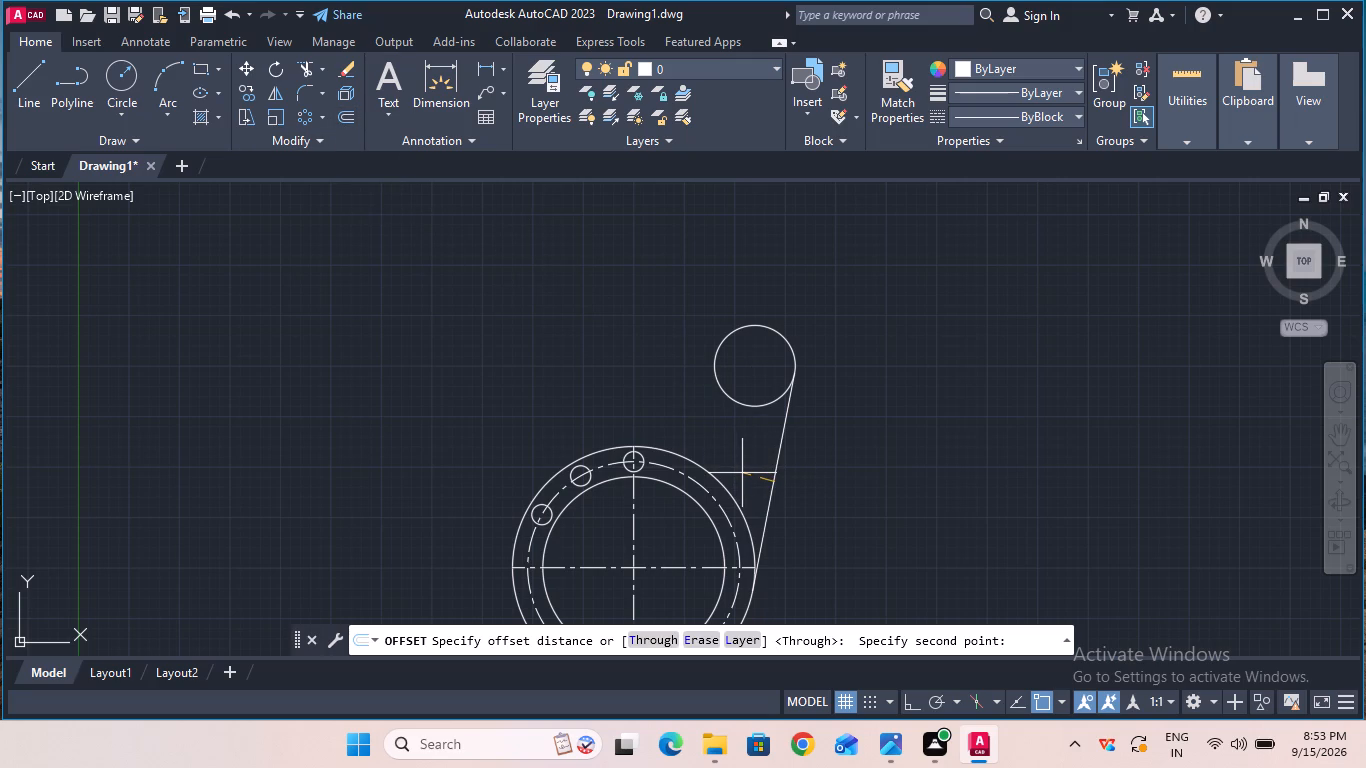
key(2)
key(Return)
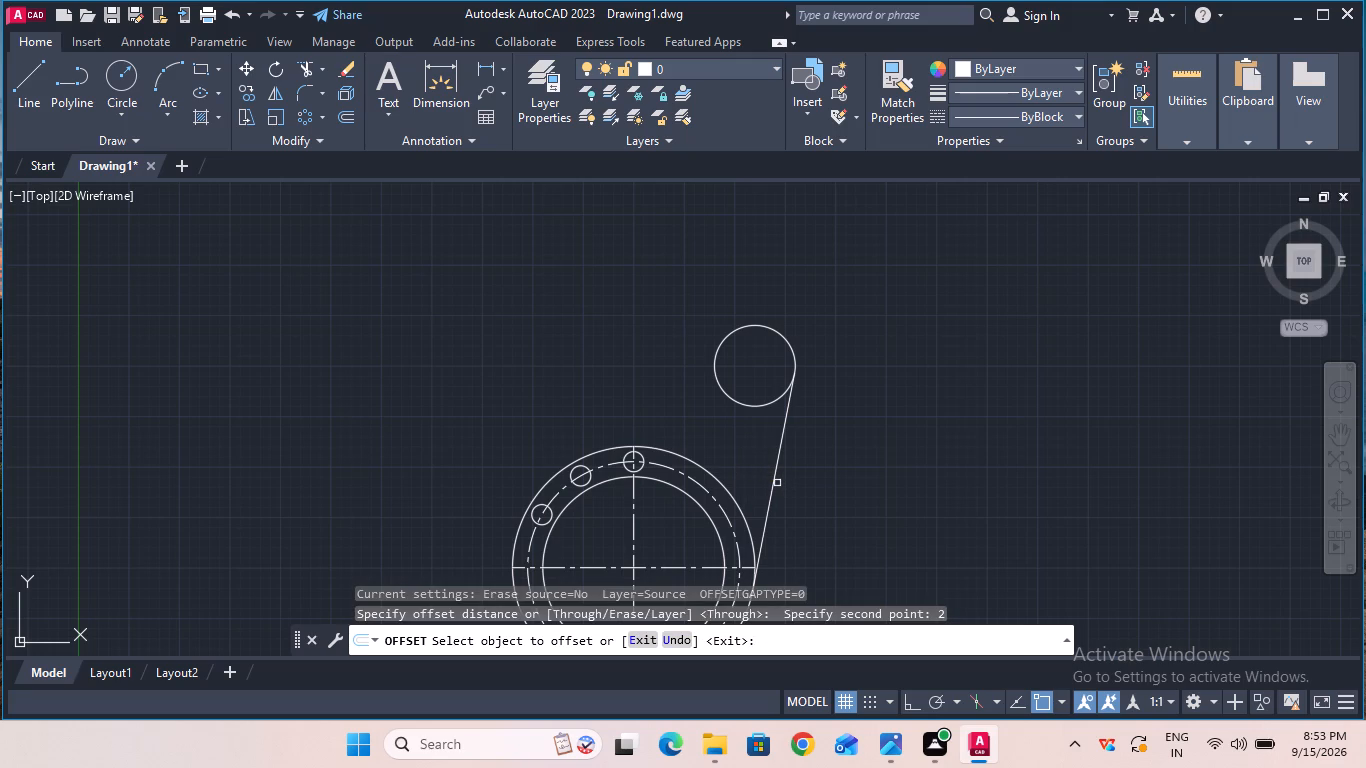
click(776, 482)
click(760, 476)
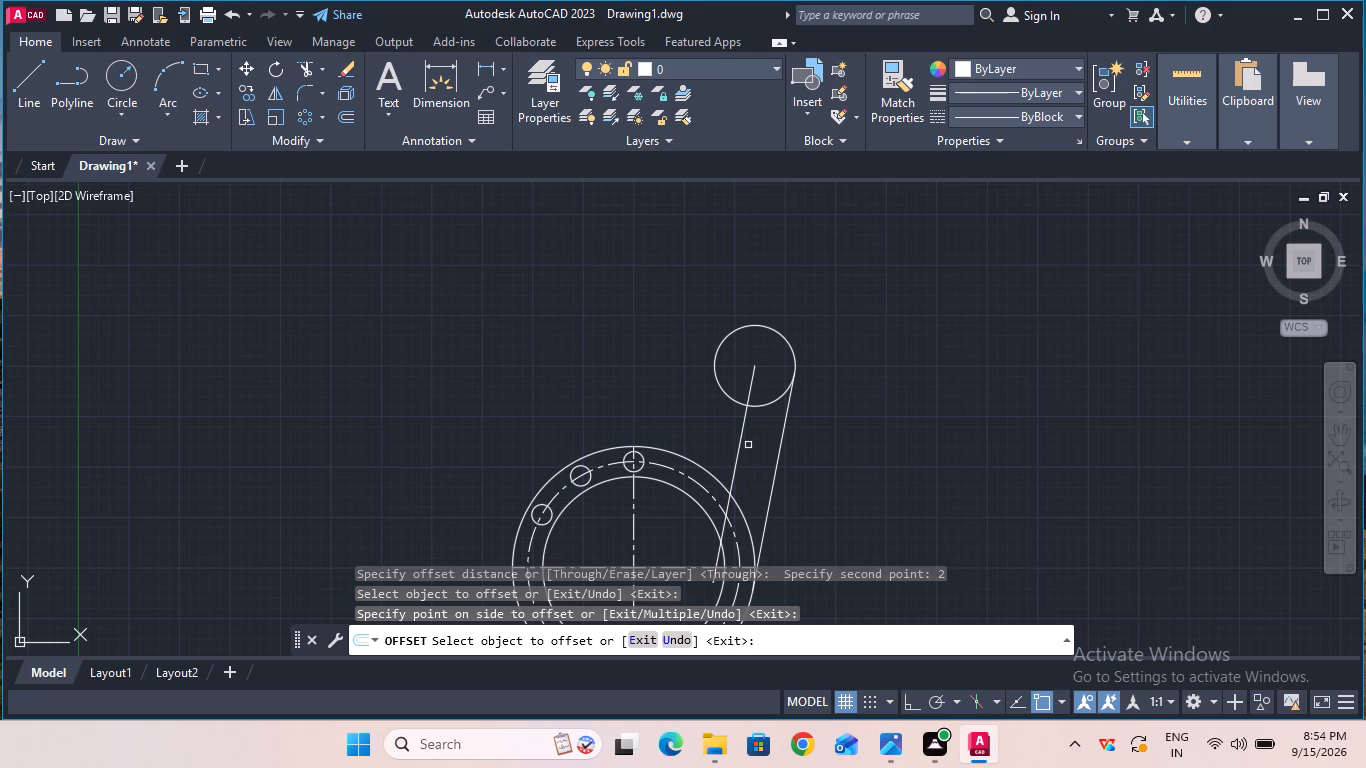
key(Escape)
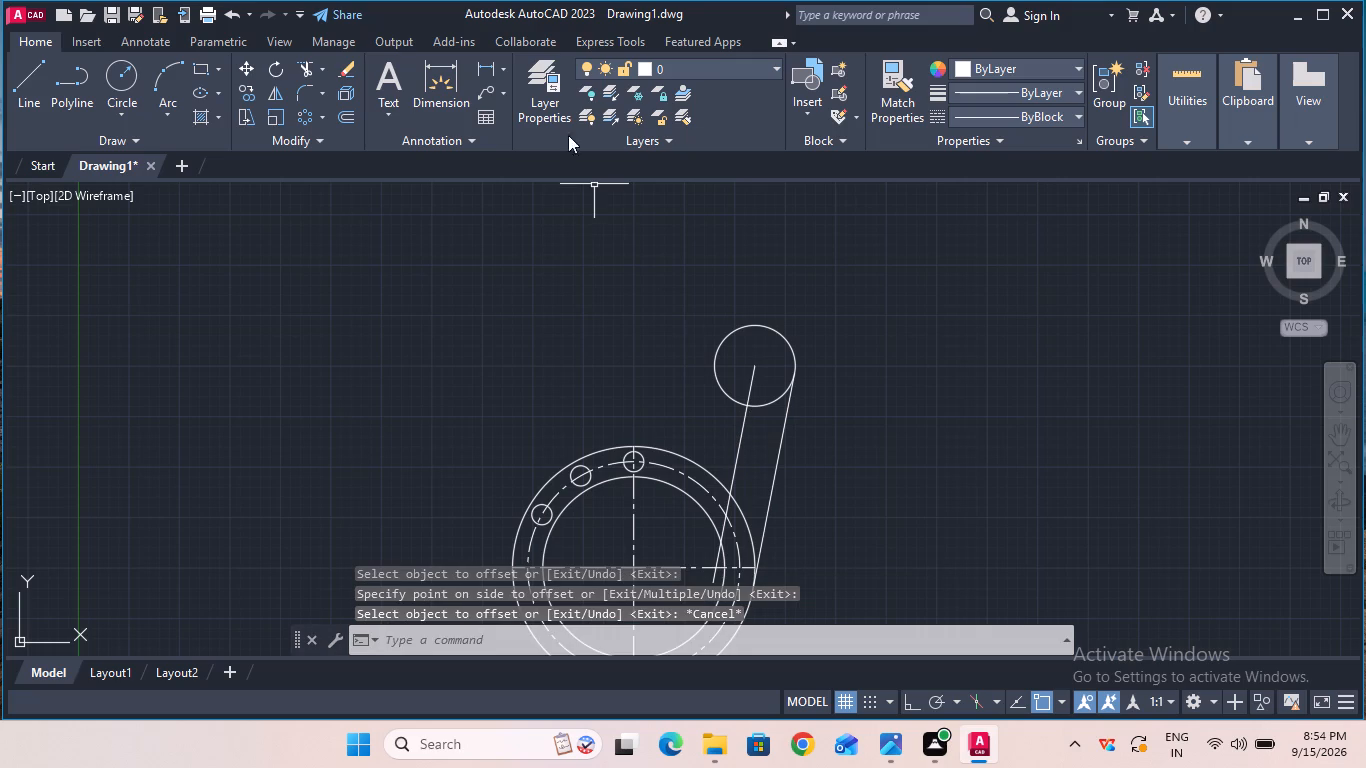
Check the perpendicular spacing between the two slanted arm lines with a temporary aligned dimension.
click(500, 71)
click(517, 126)
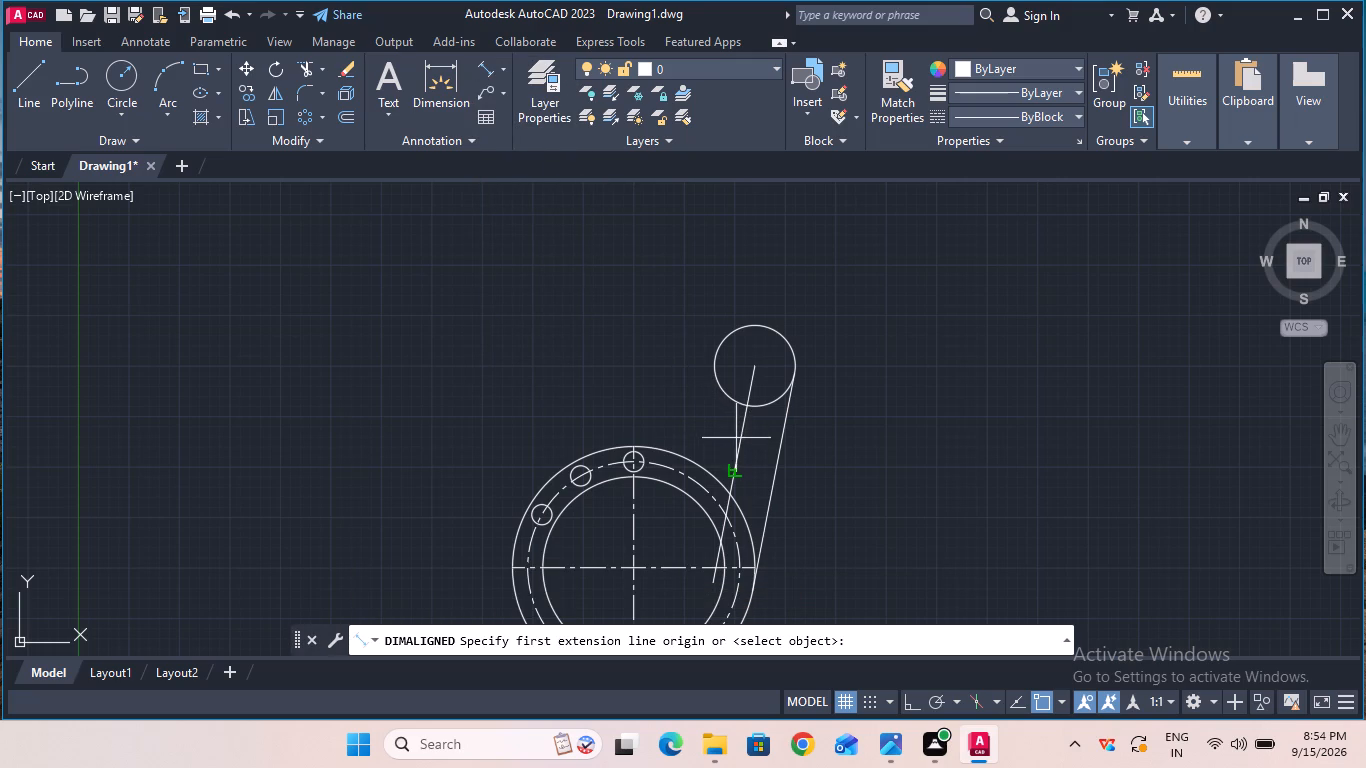
click(732, 471)
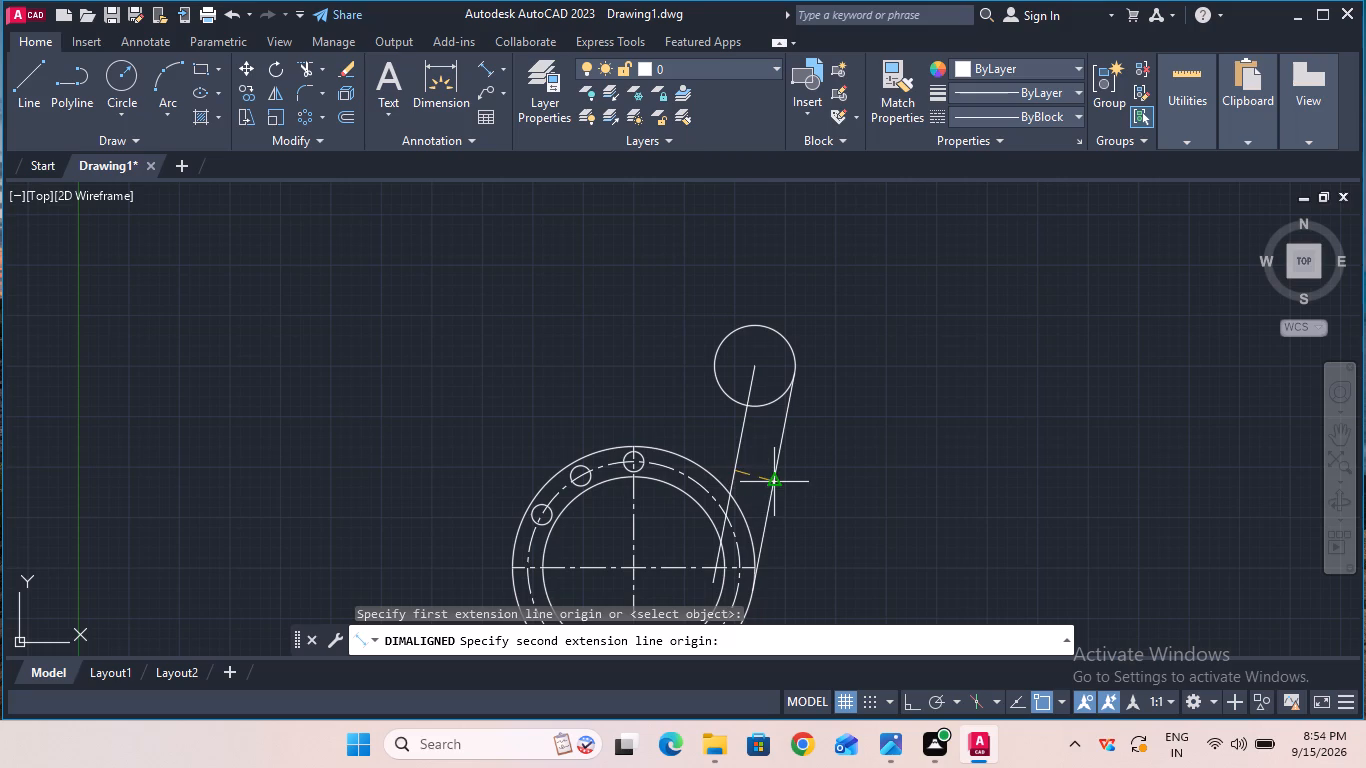
click(774, 488)
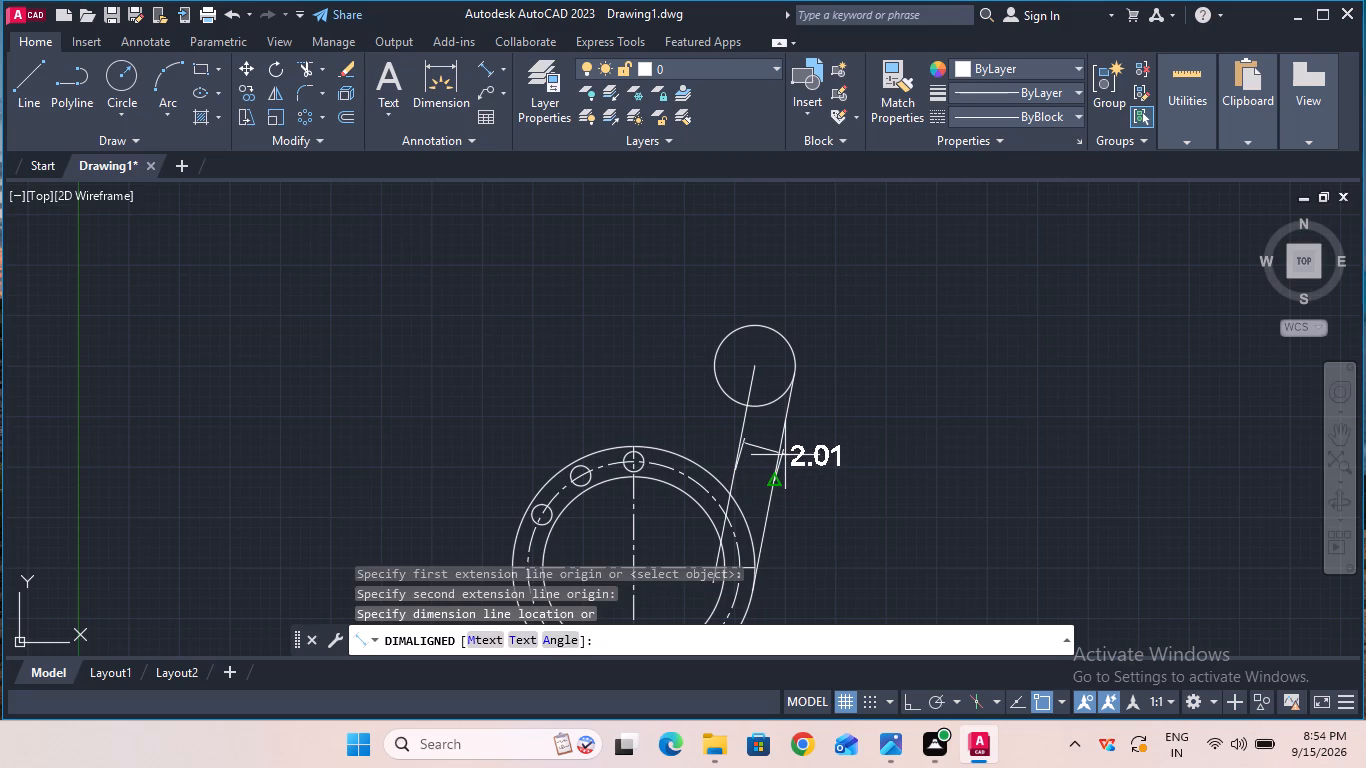
key(Escape)
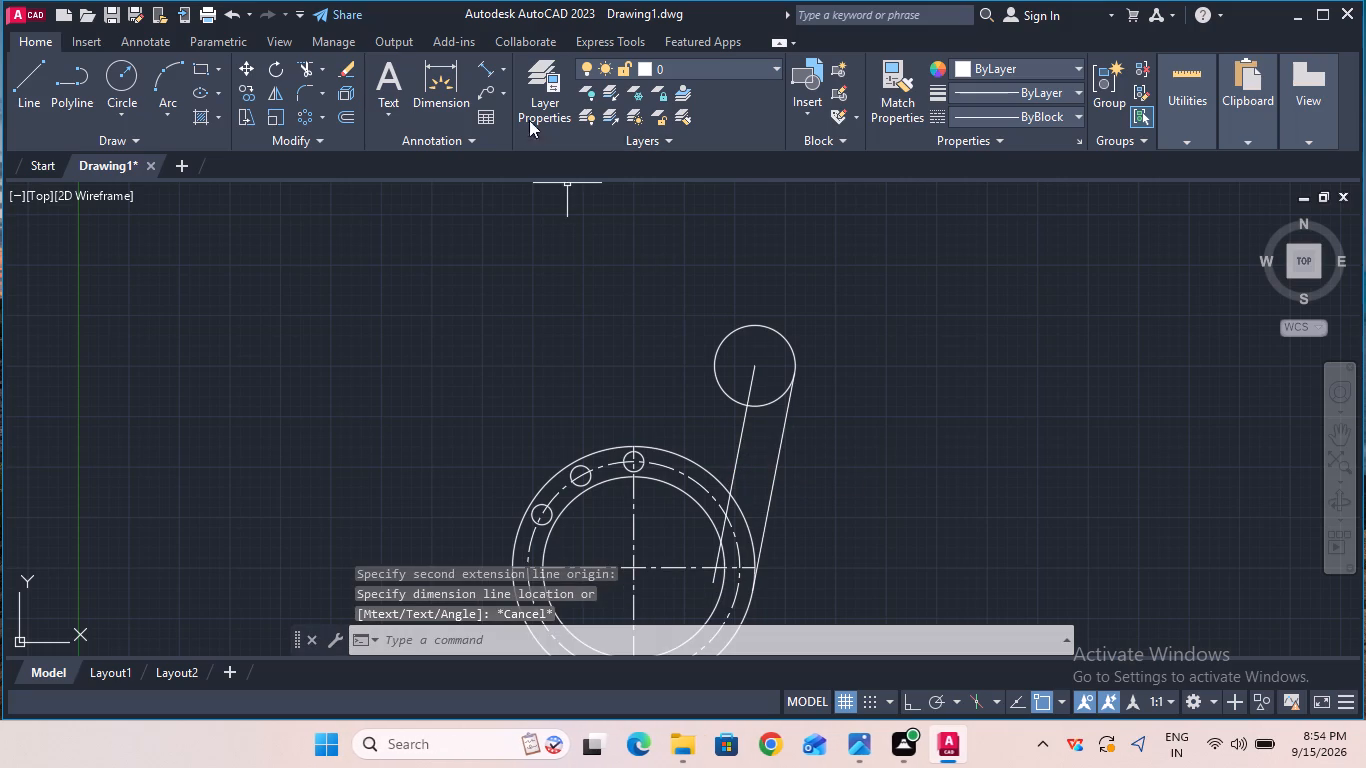
click(489, 69)
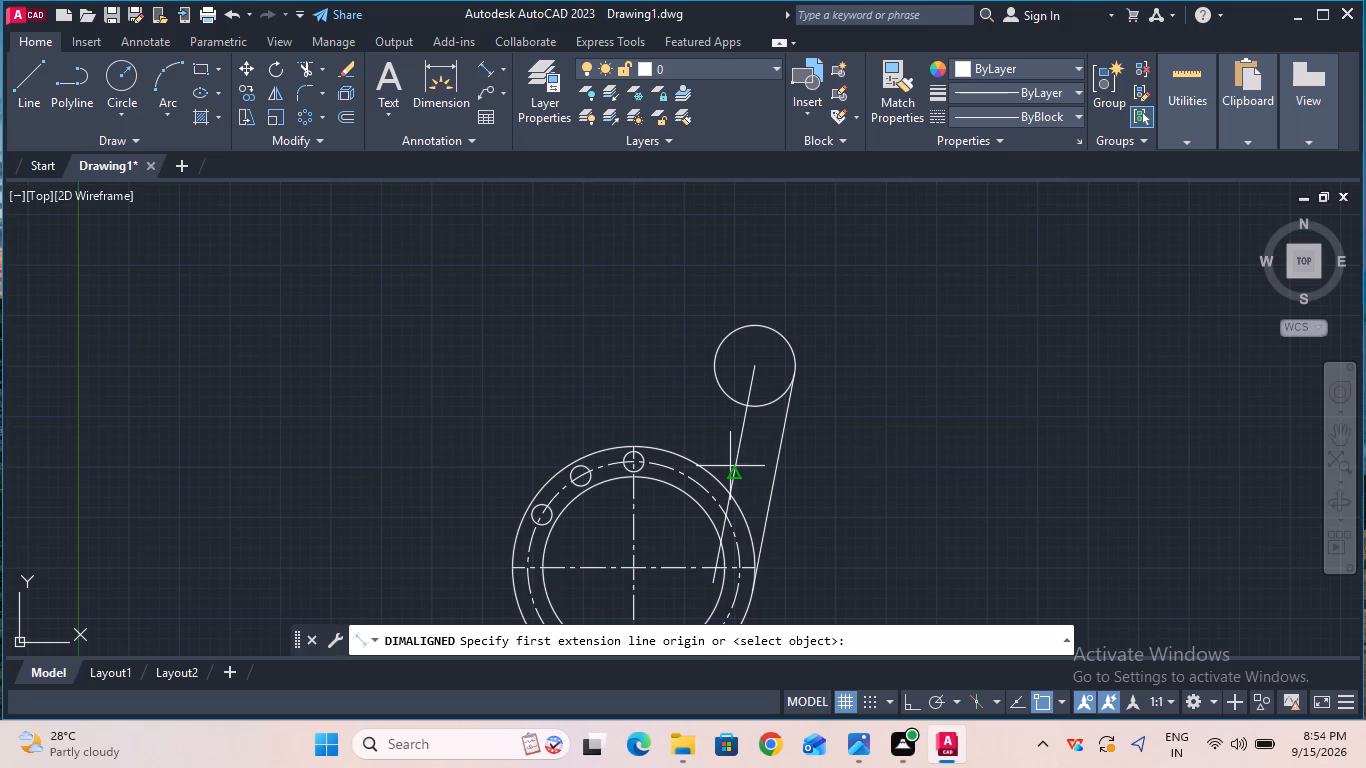
click(732, 471)
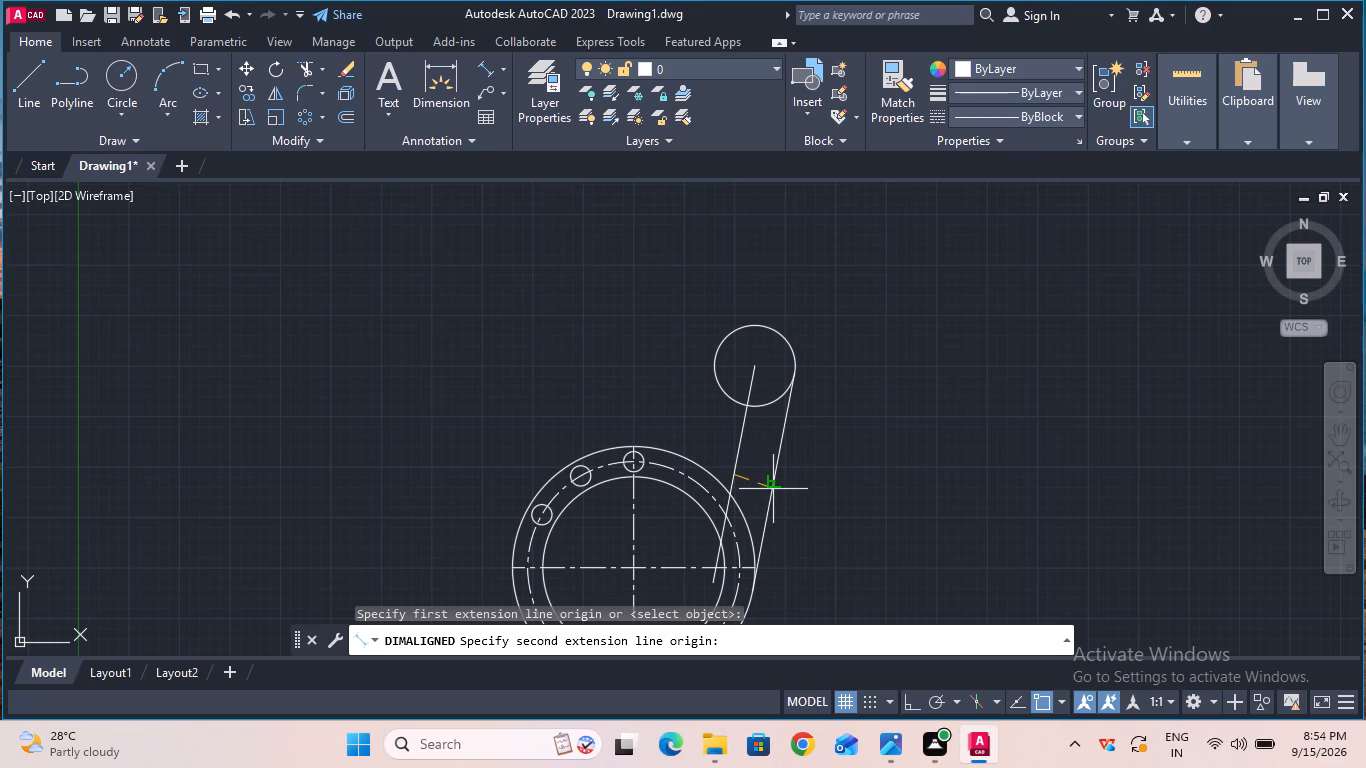
click(772, 486)
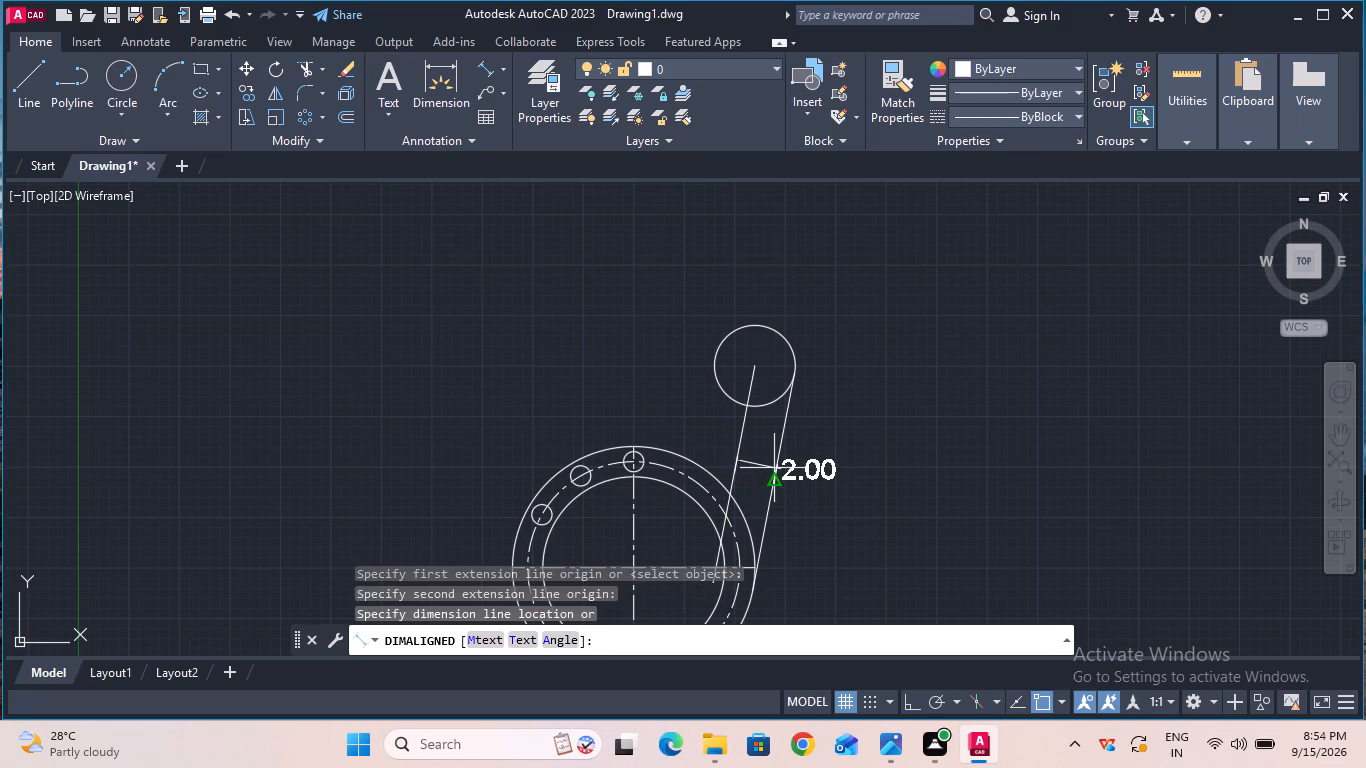
key(Escape)
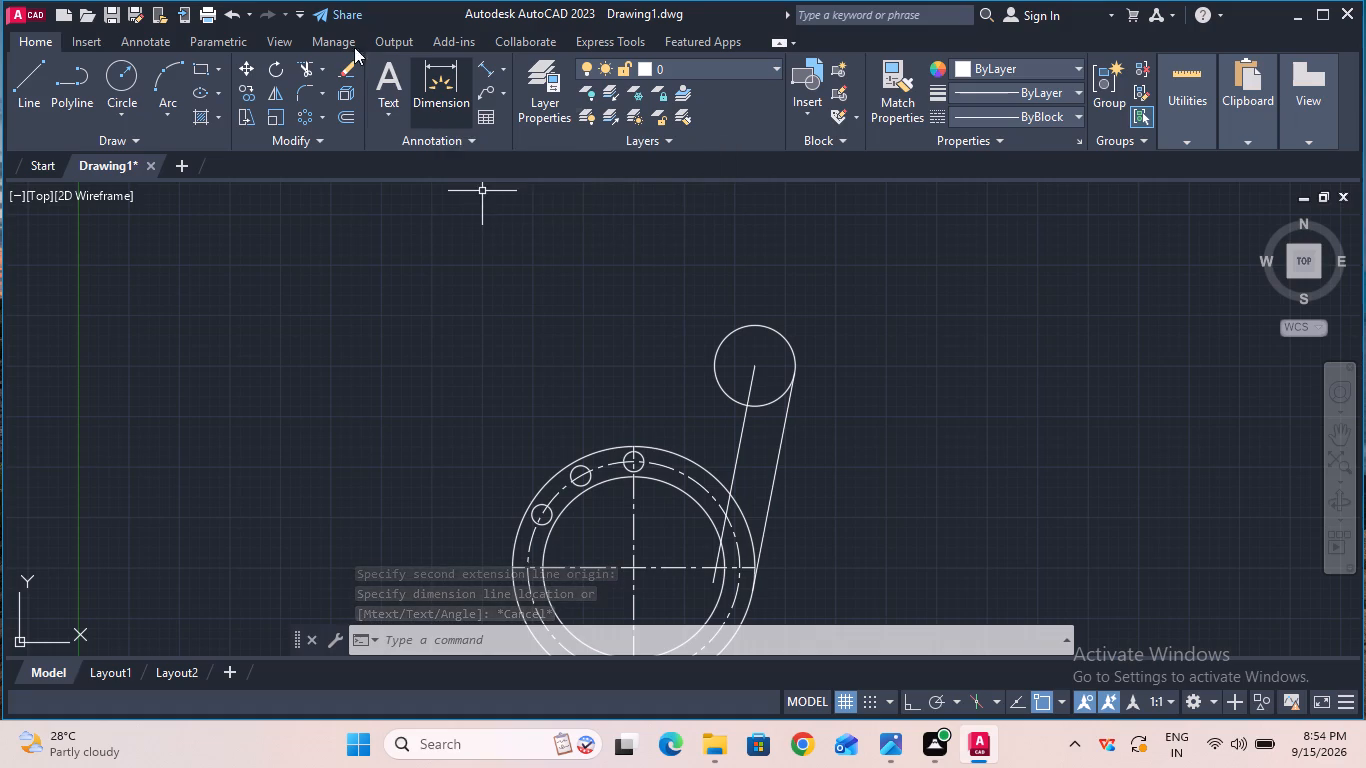
Trim the offset line where it lies inside the hook tip circle and between the ring's outer and inner circles.
click(308, 62)
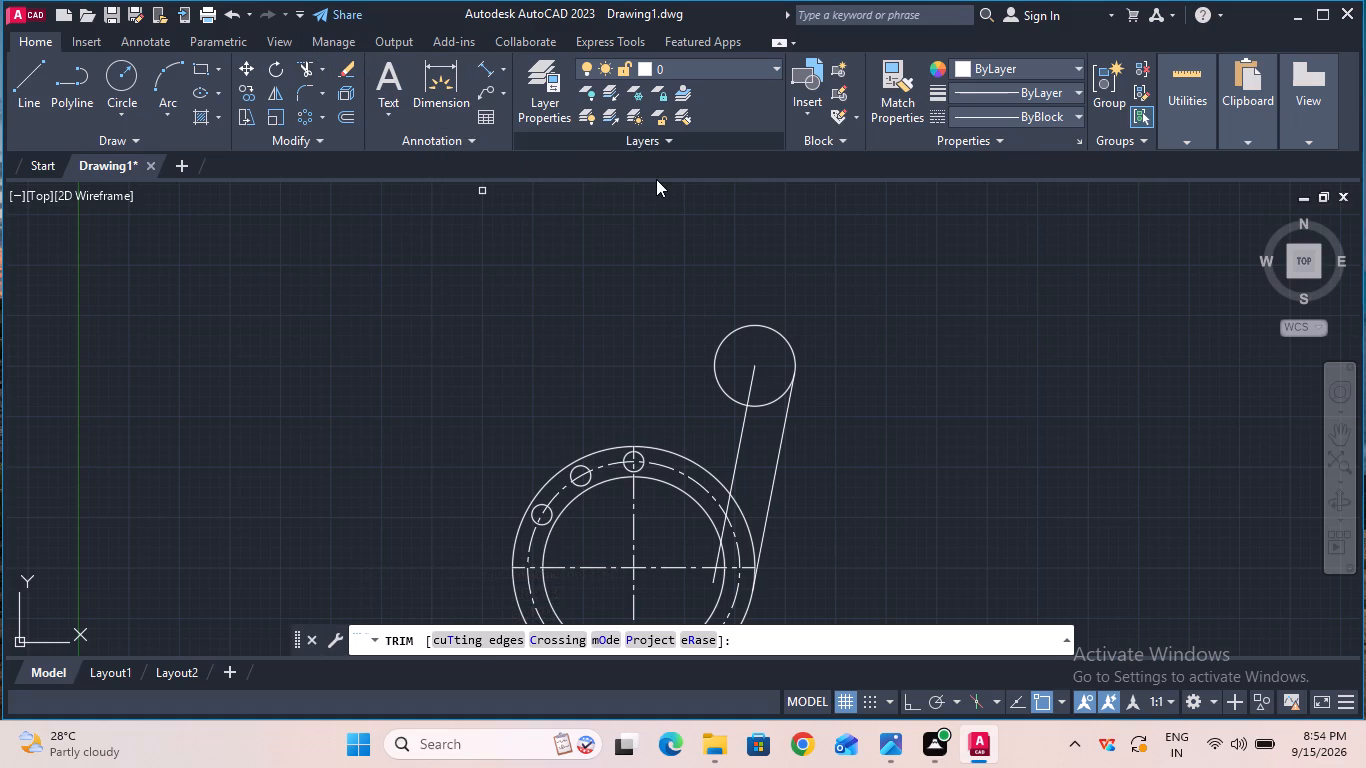
click(752, 374)
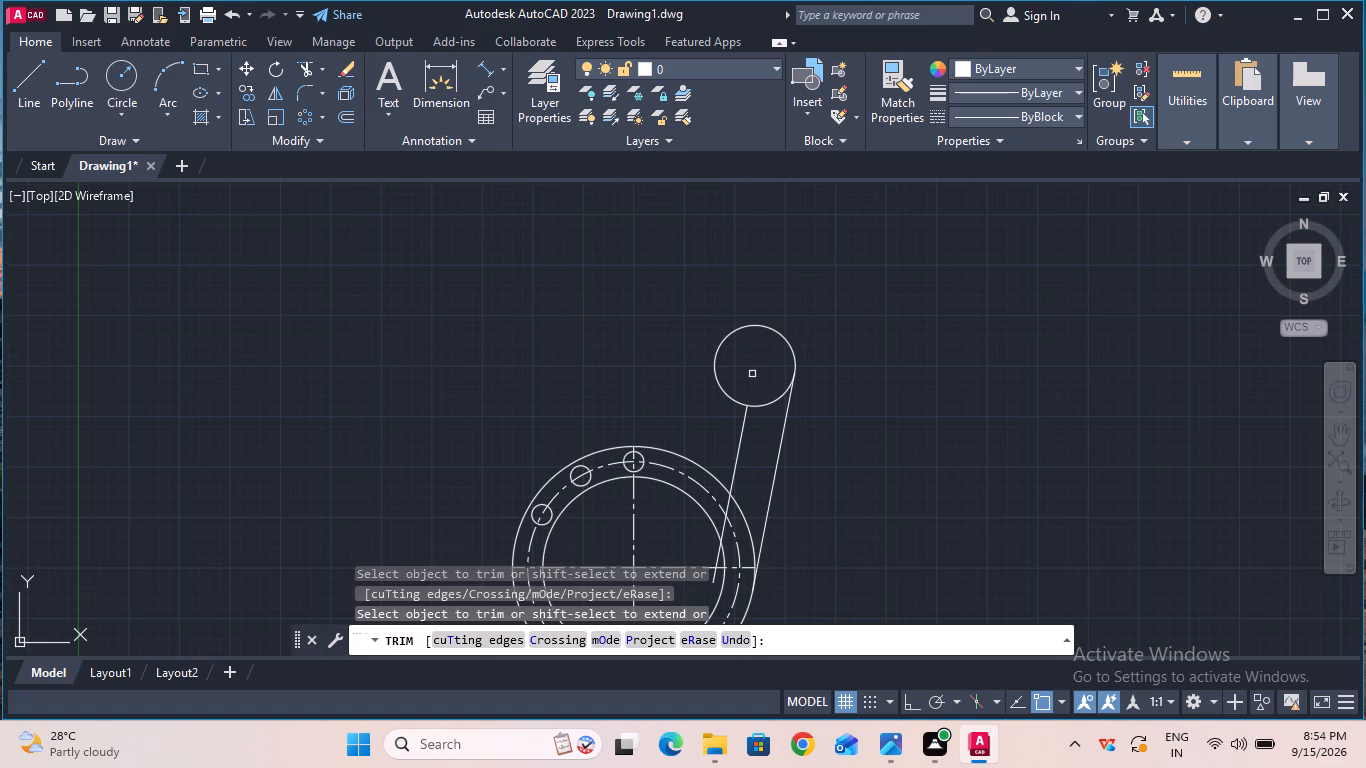
ctrl+scroll(731, 521, up, 1)
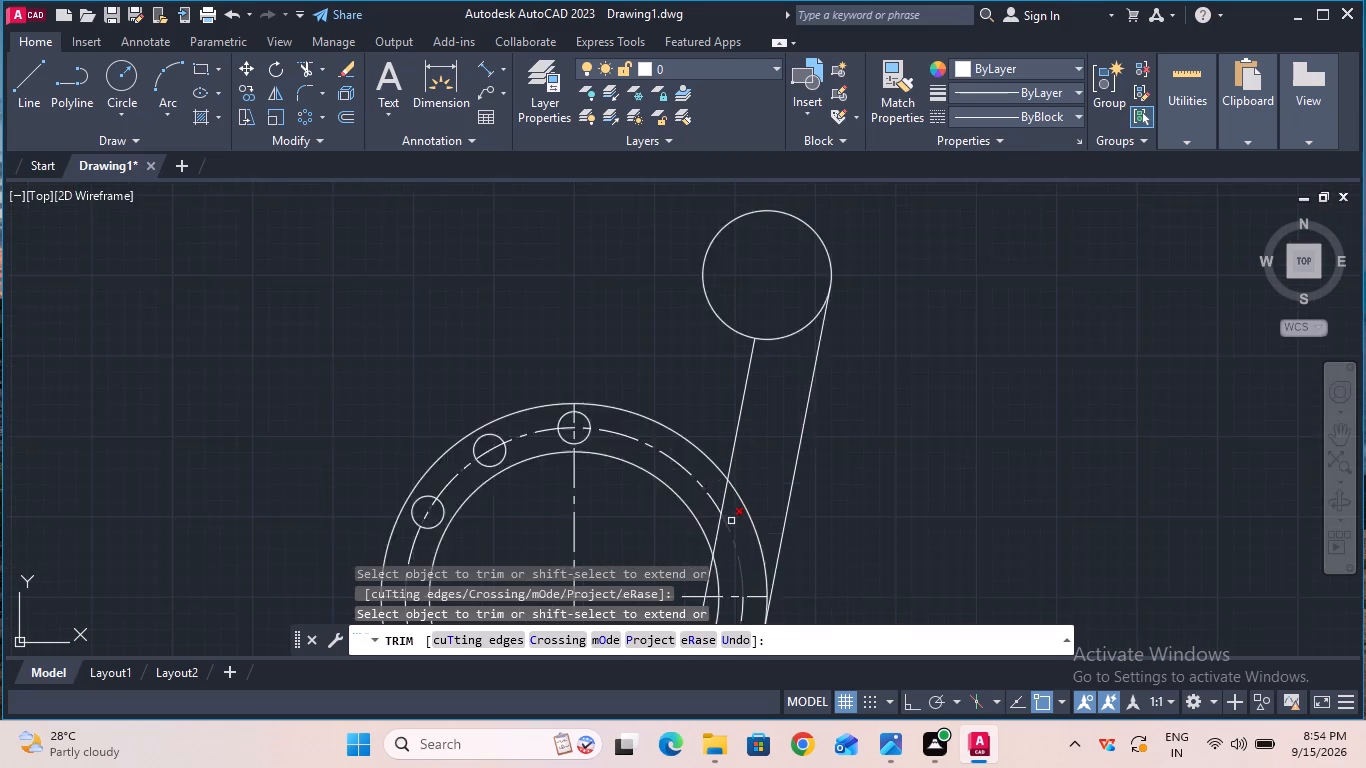
ctrl+scroll(731, 521, up, 1)
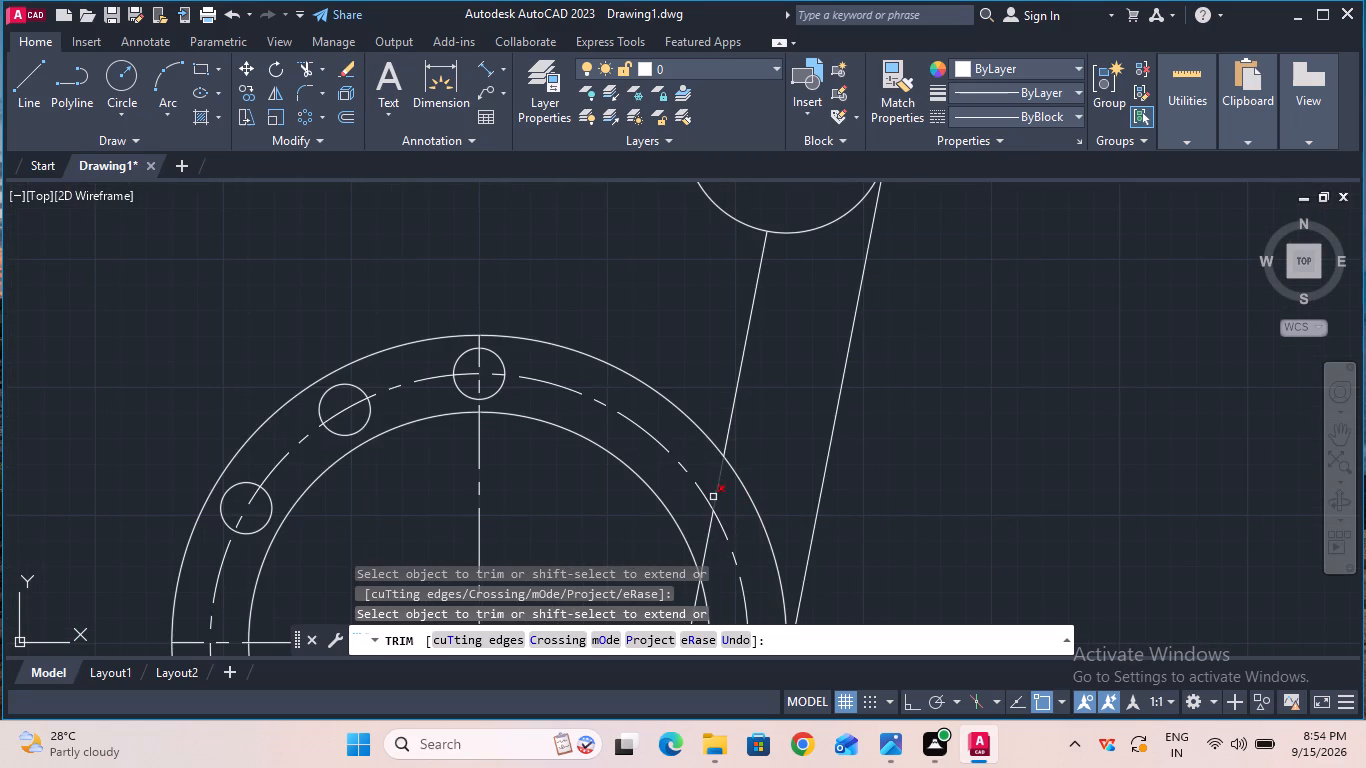
click(714, 496)
click(705, 565)
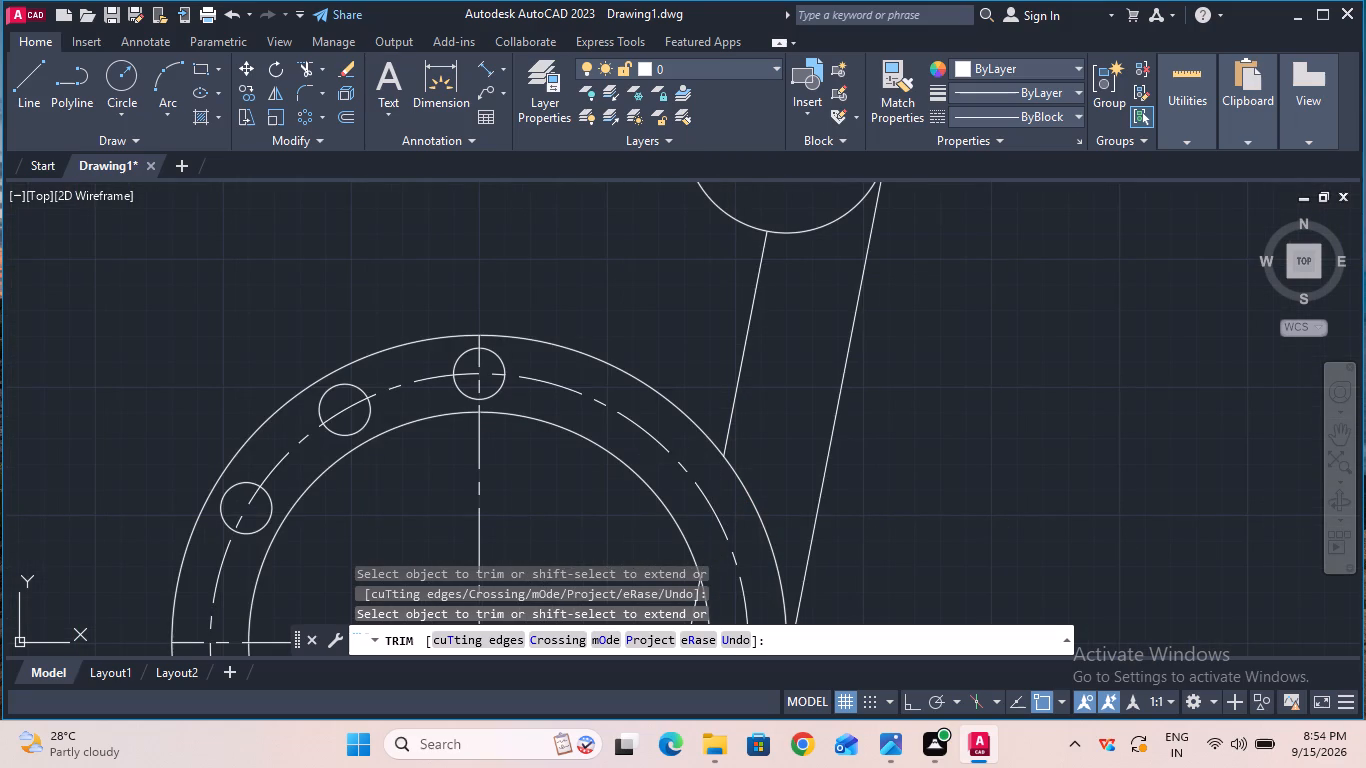
ctrl+scroll(705, 565, down, 2)
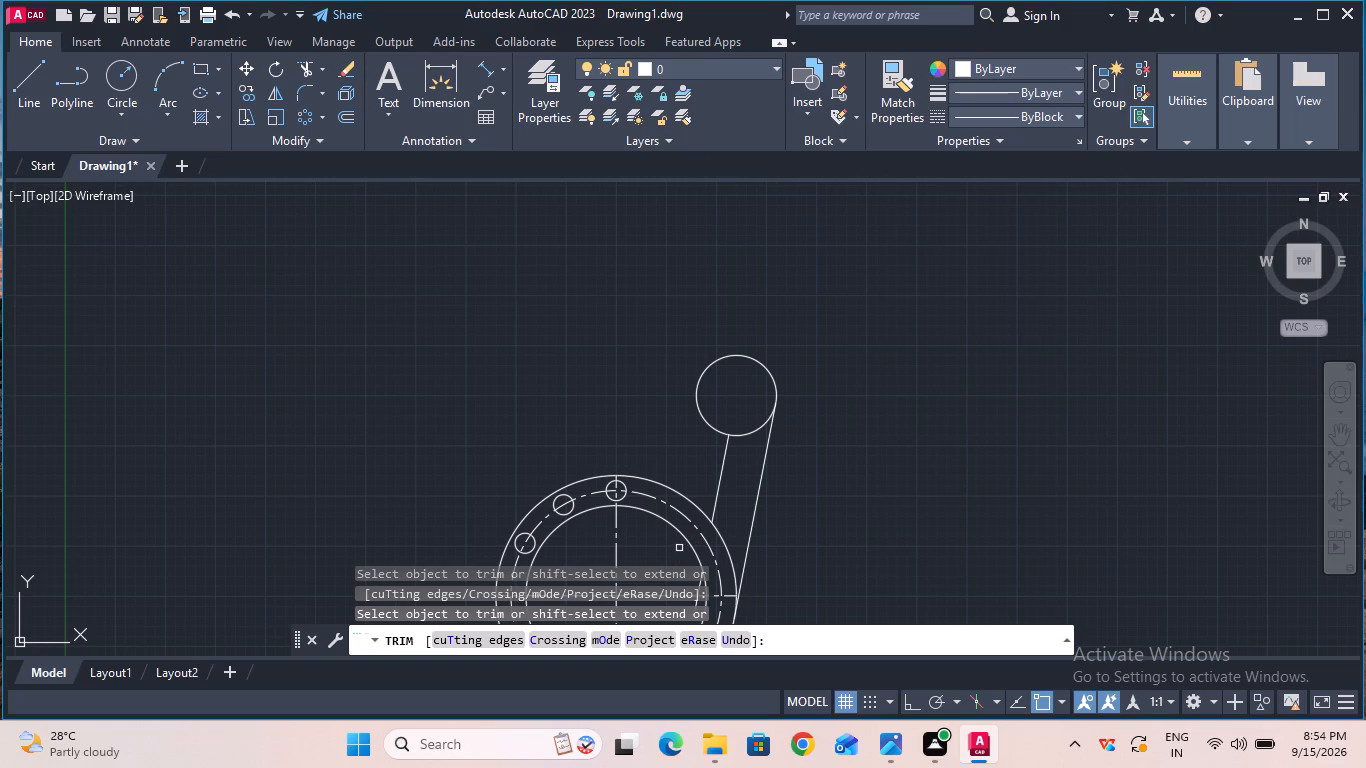
key(Escape)
Trim away the leftover pieces of the offset line inside the ring's inner circle.
click(1347, 442)
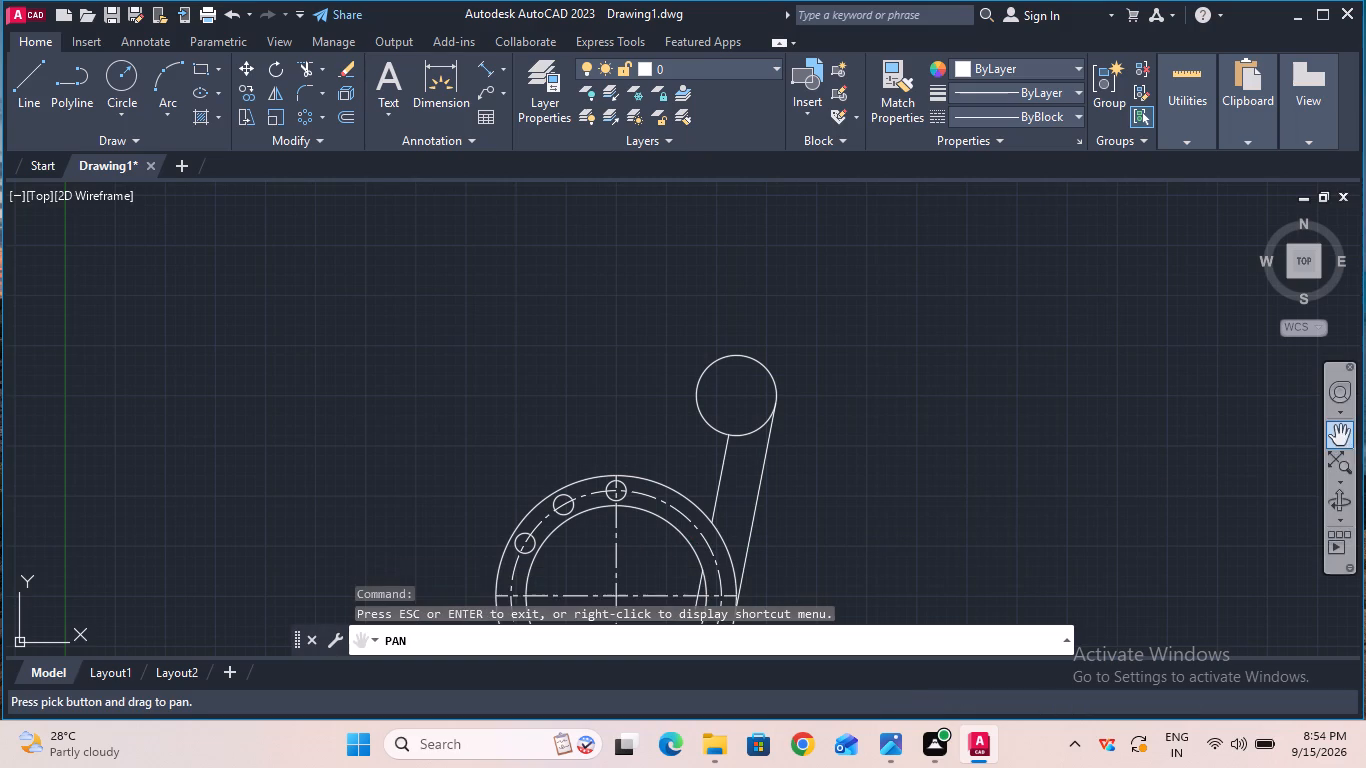
drag(900, 606, 945, 520)
key(Escape)
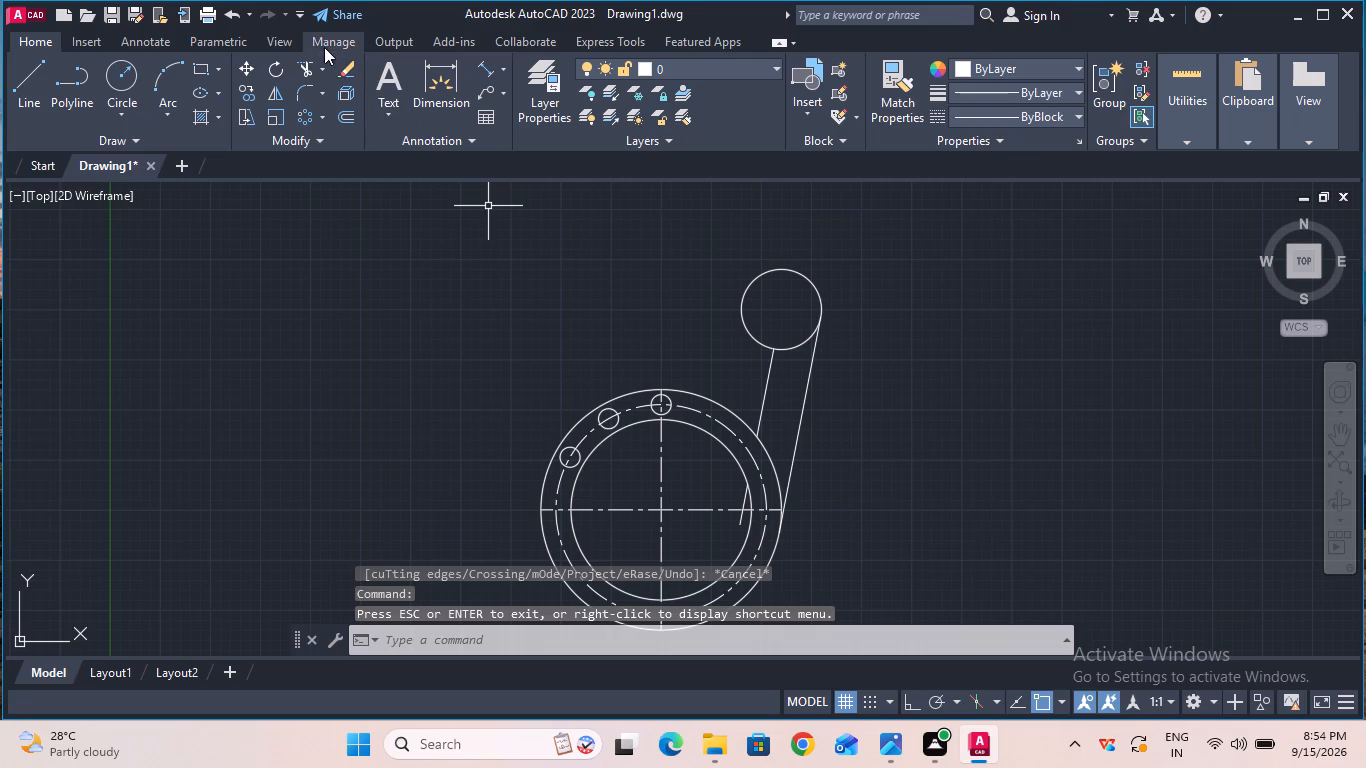
click(299, 69)
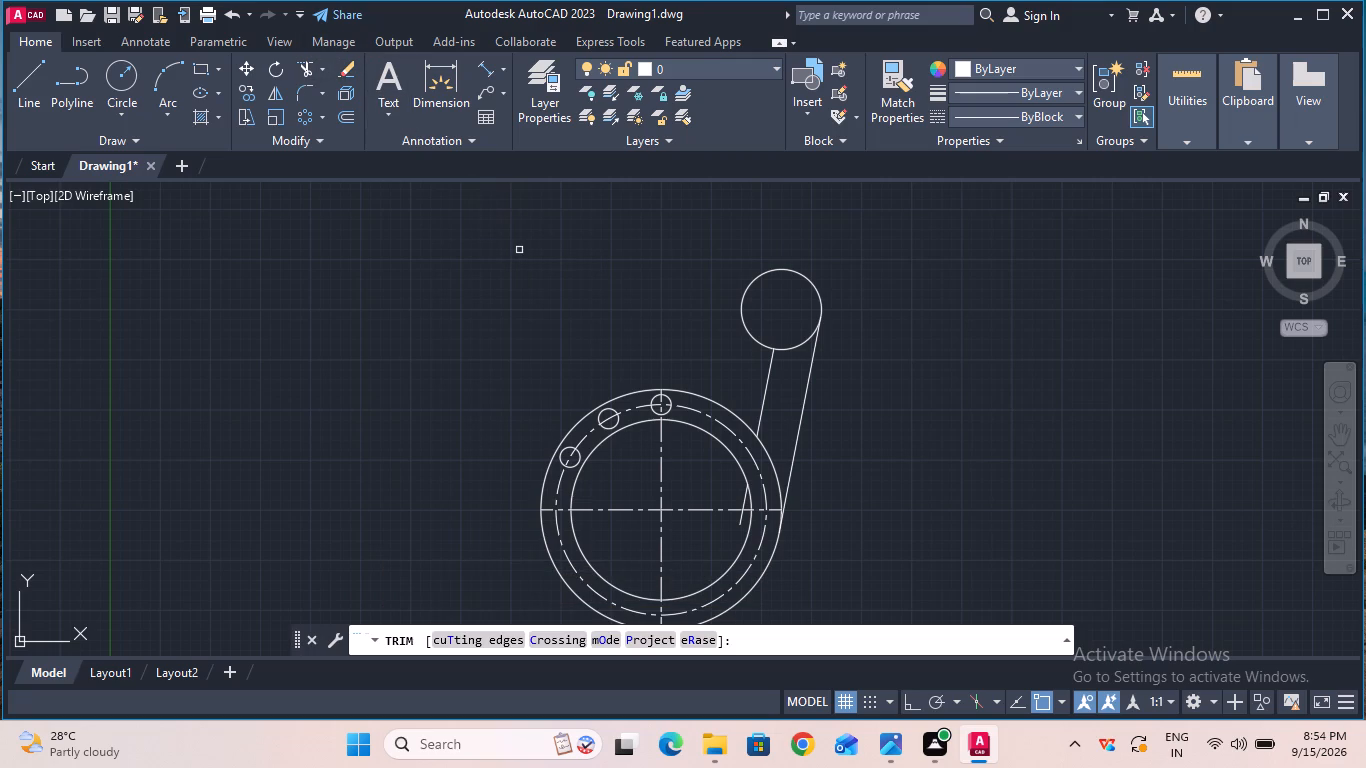
click(743, 500)
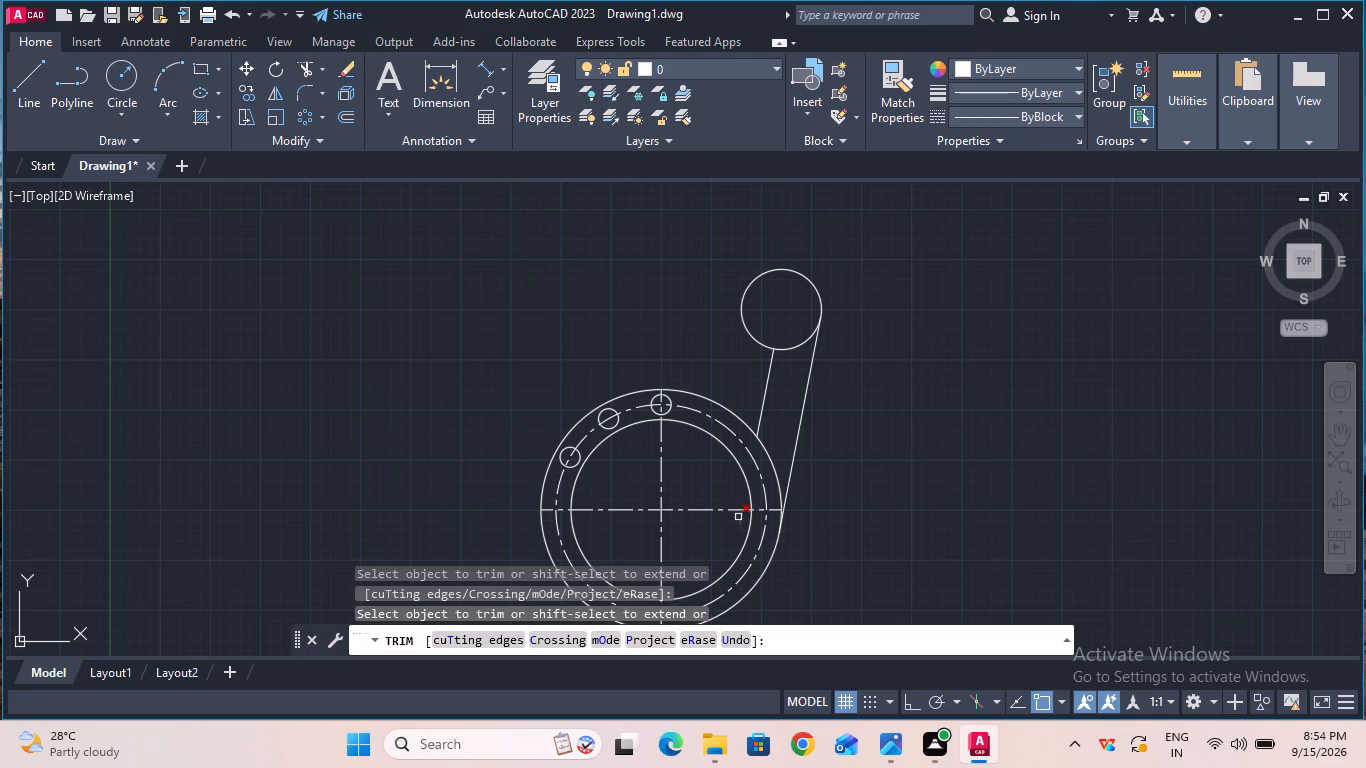
click(740, 517)
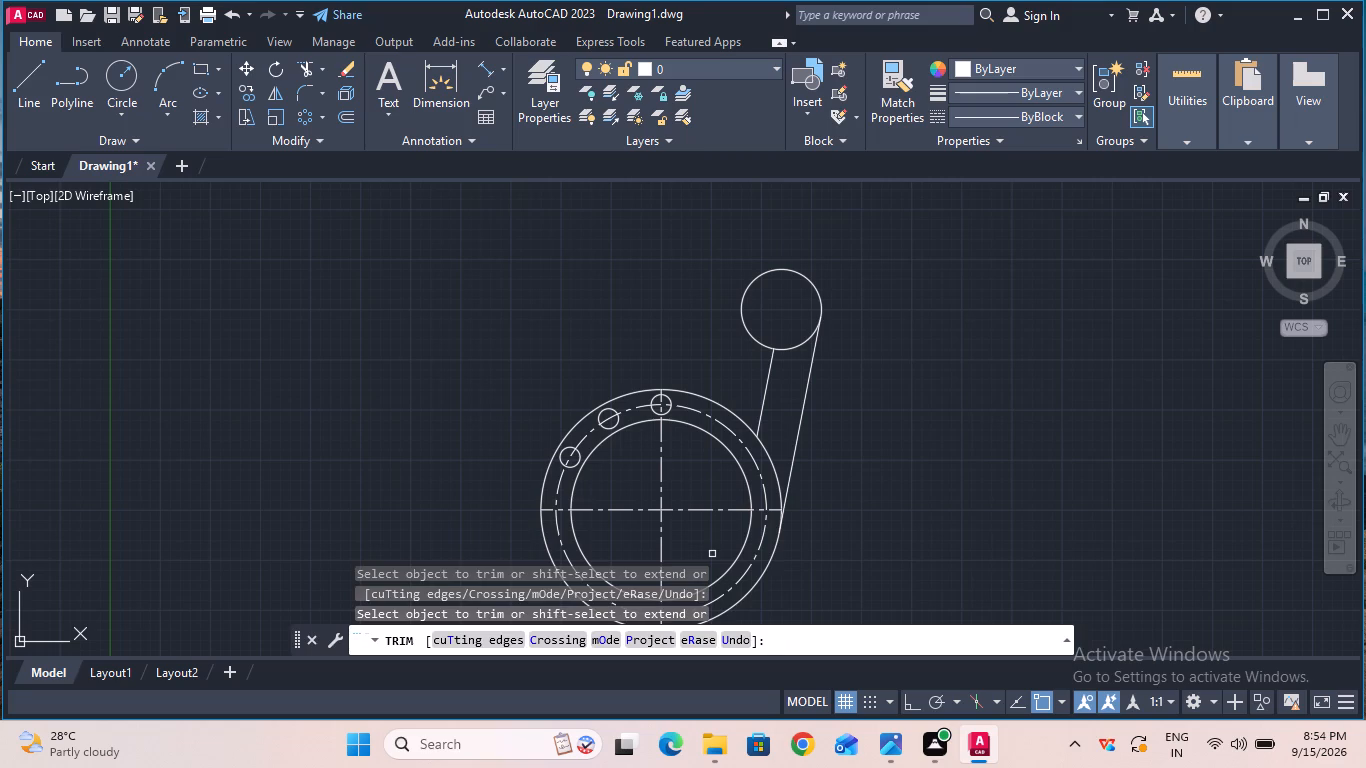
key(Escape)
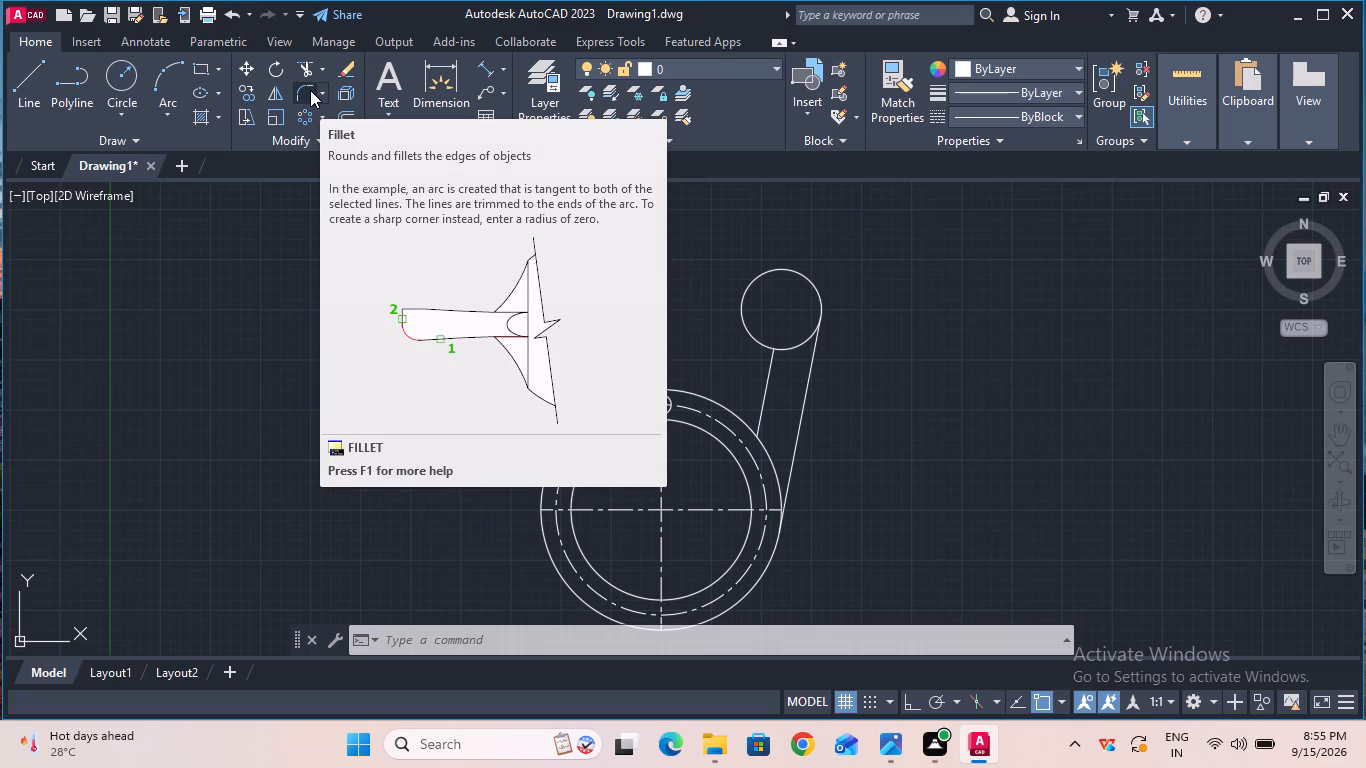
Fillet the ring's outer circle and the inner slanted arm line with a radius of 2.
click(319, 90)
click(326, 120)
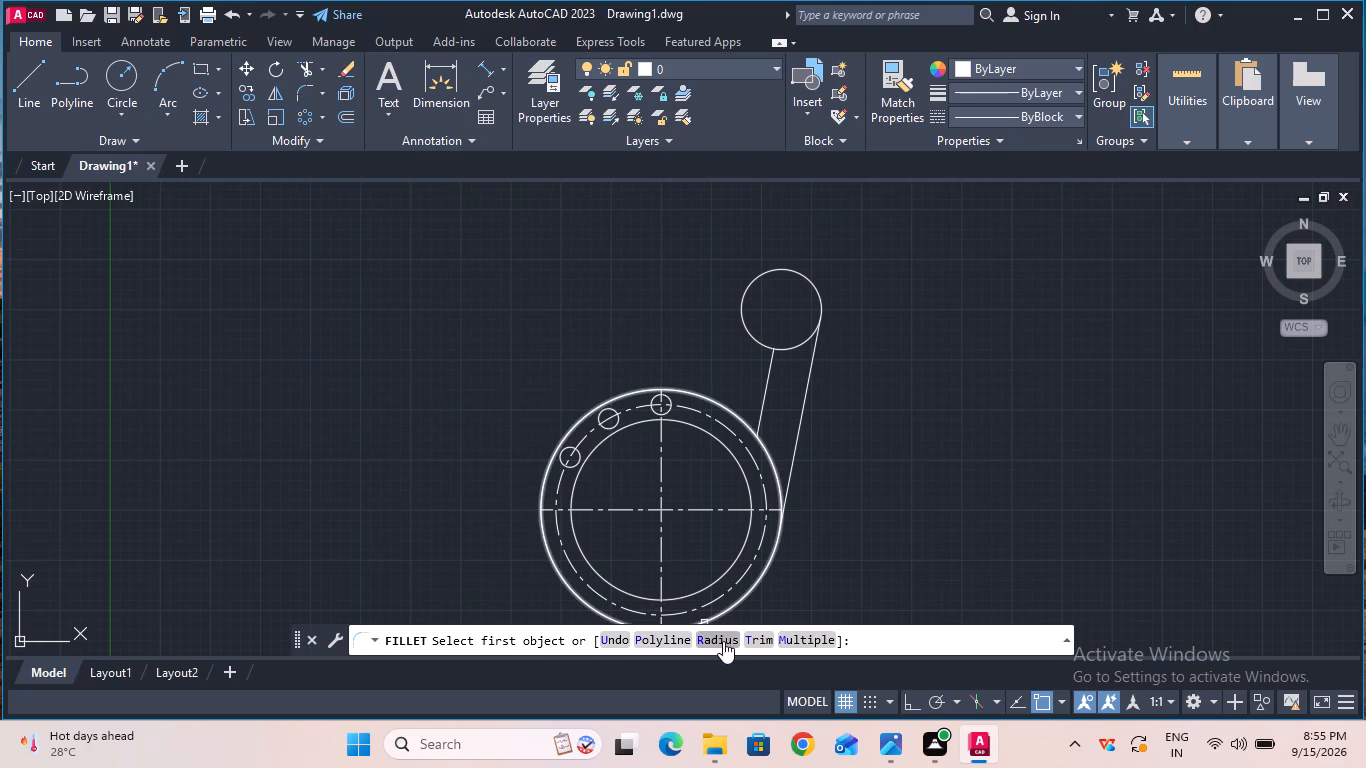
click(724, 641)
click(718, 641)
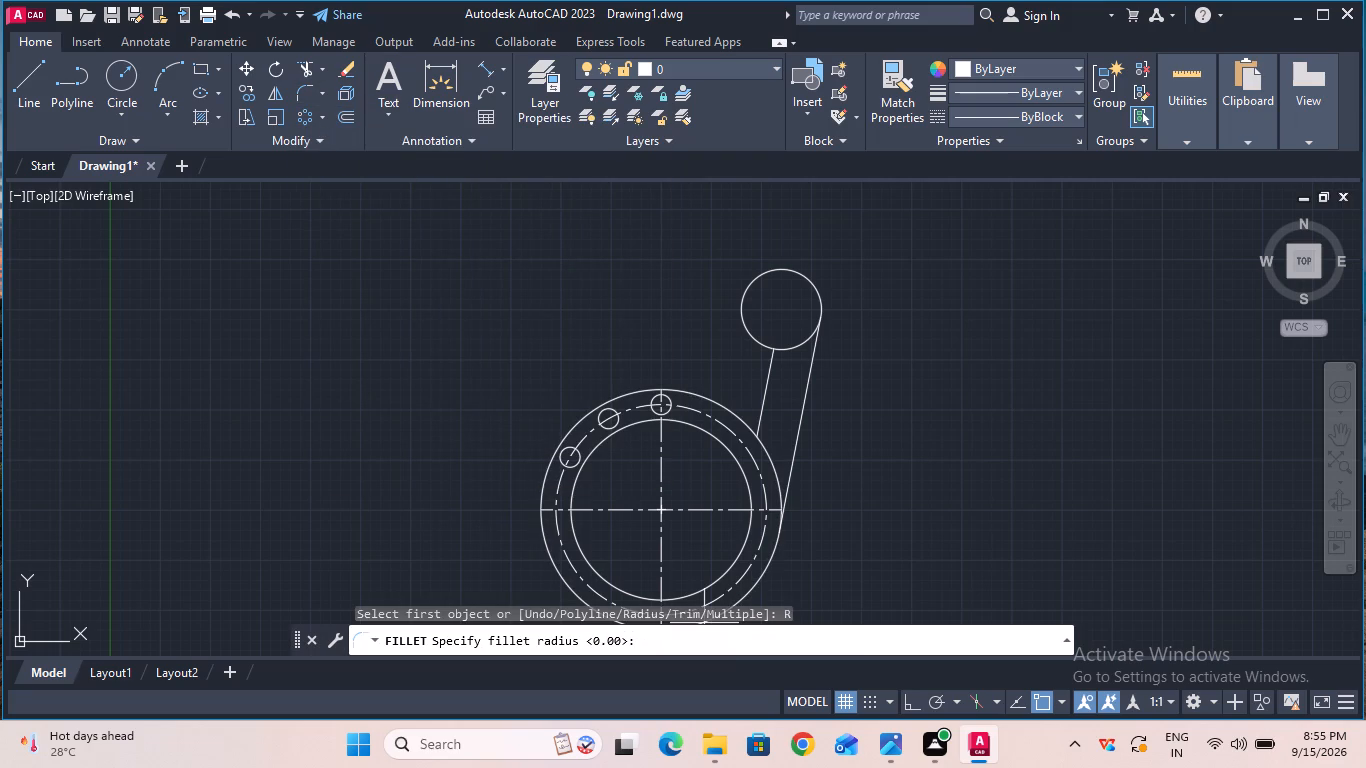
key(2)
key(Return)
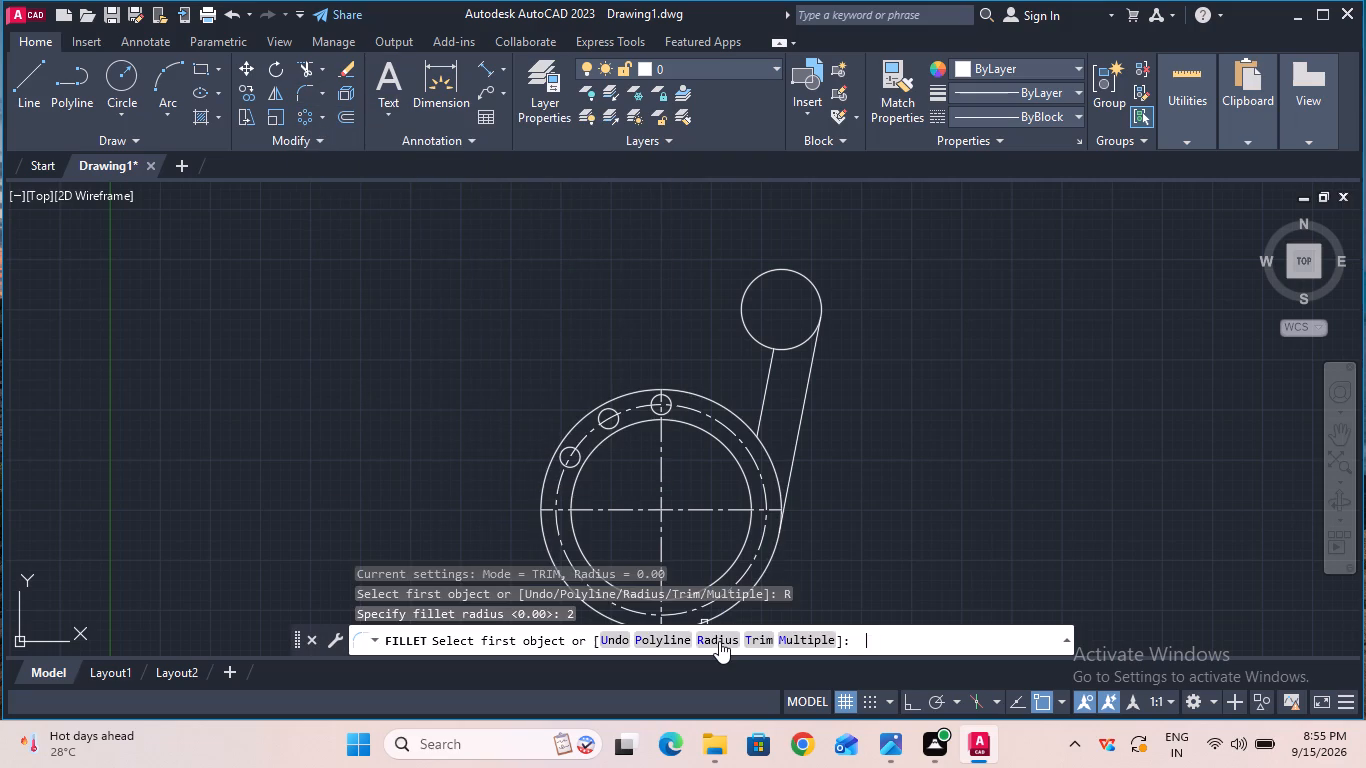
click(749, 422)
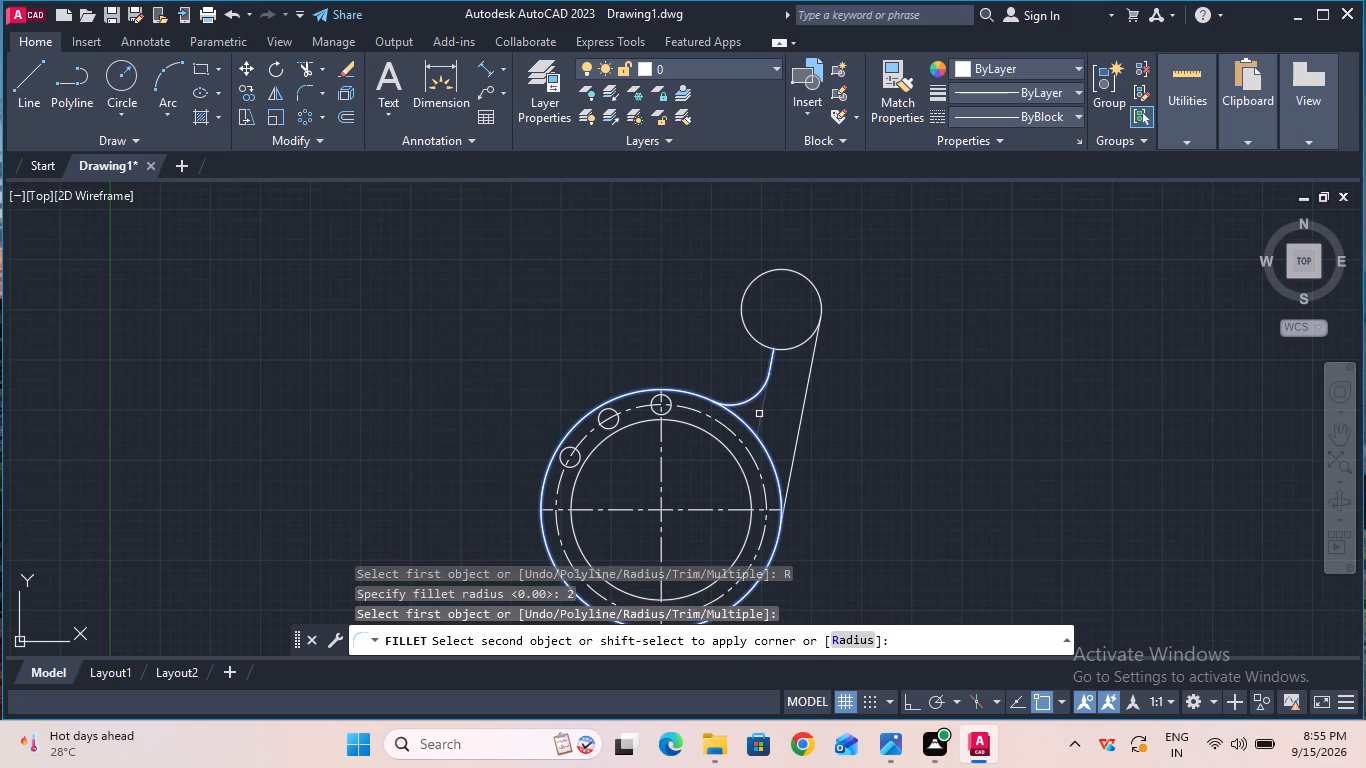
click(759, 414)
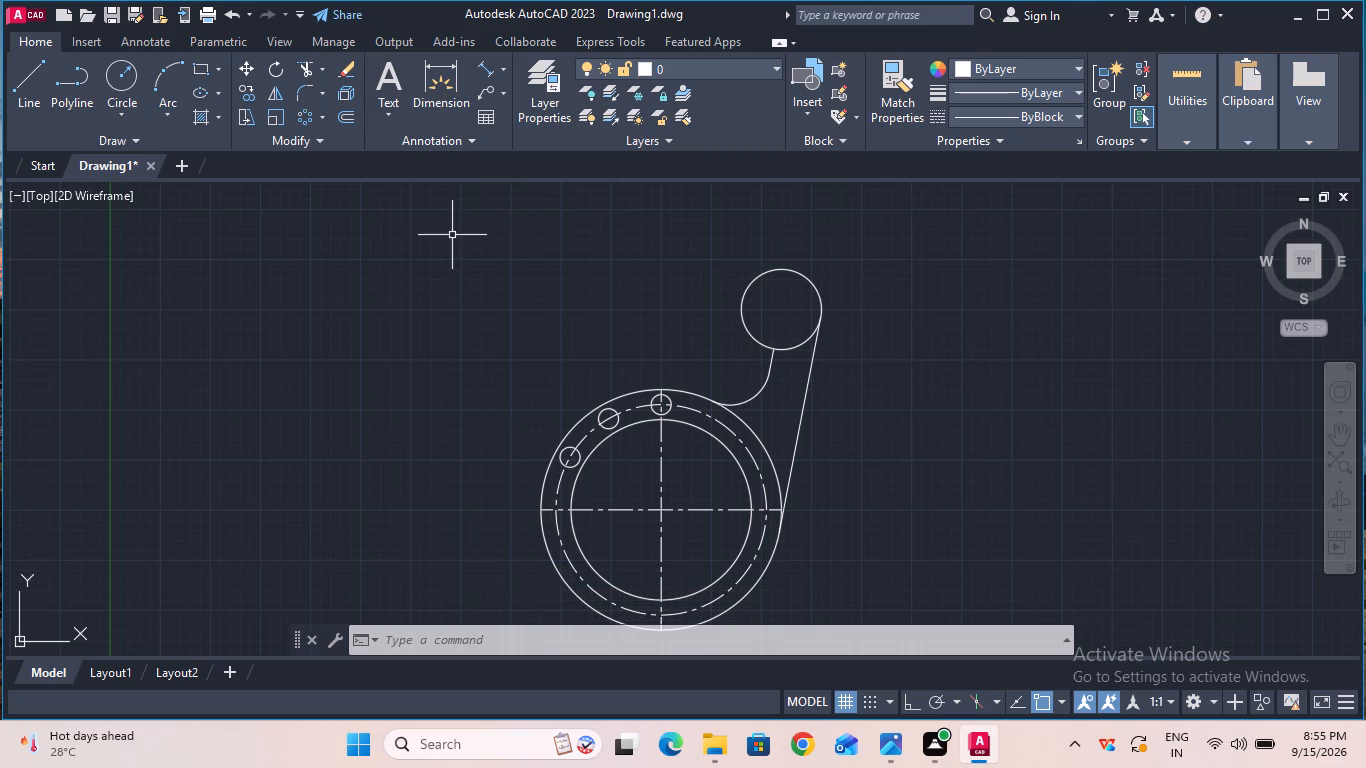
Fillet the hook tip circle and the inner slanted arm line with a radius of 2.
click(302, 103)
click(720, 637)
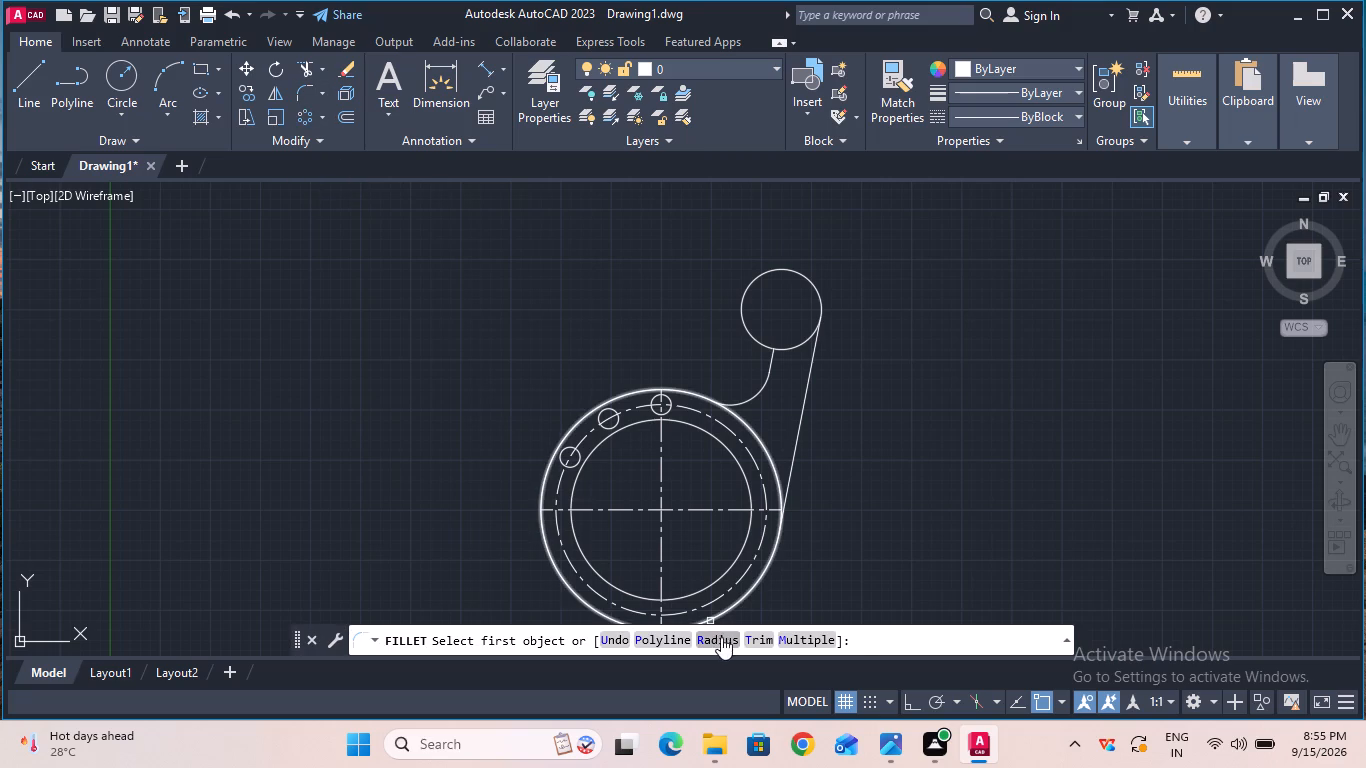
click(695, 628)
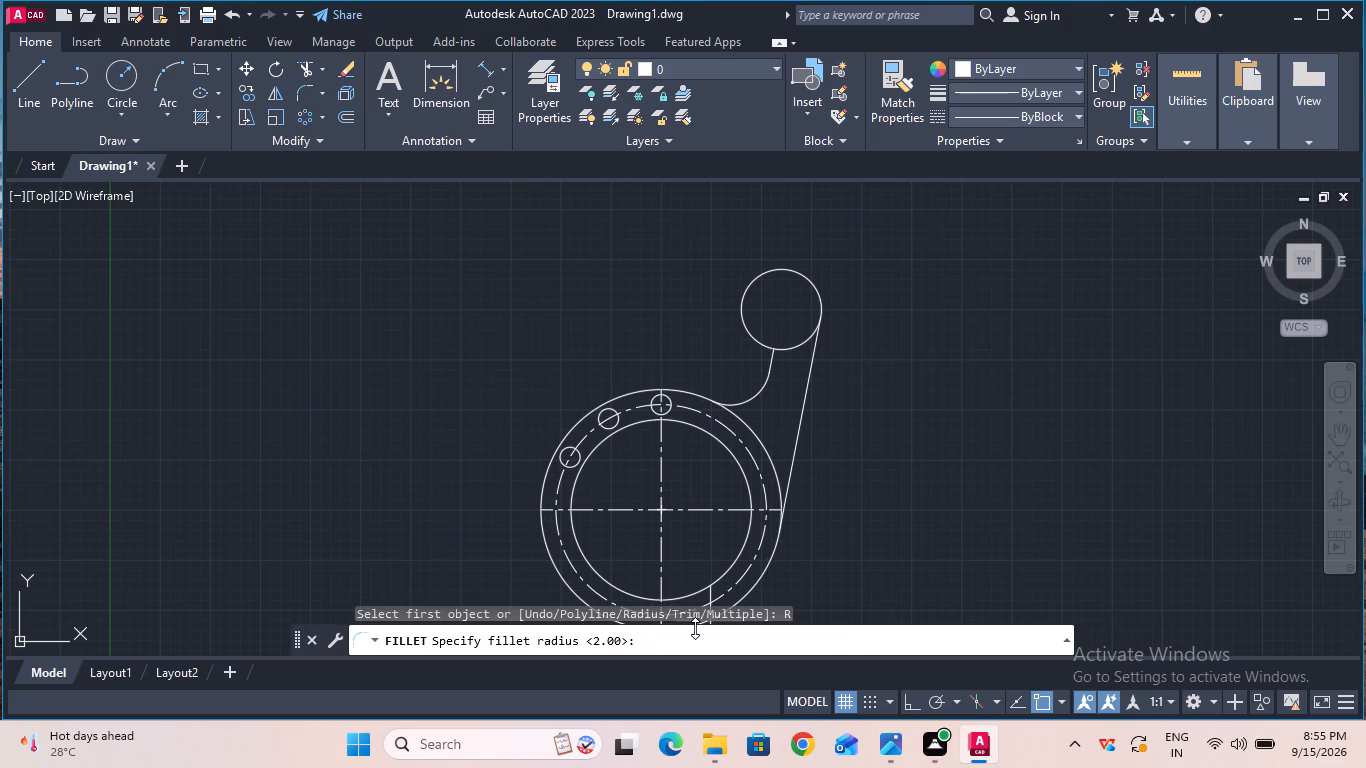
key(2)
key(Return)
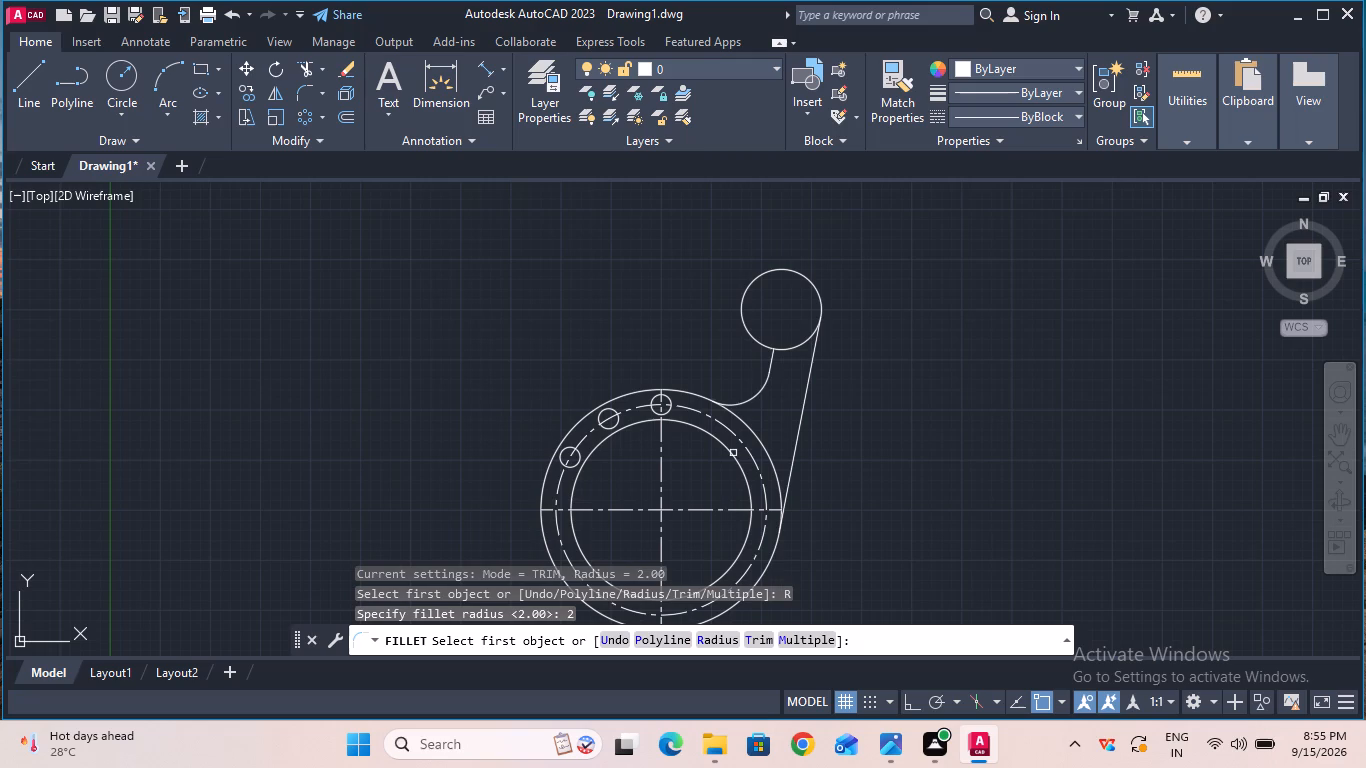
click(762, 347)
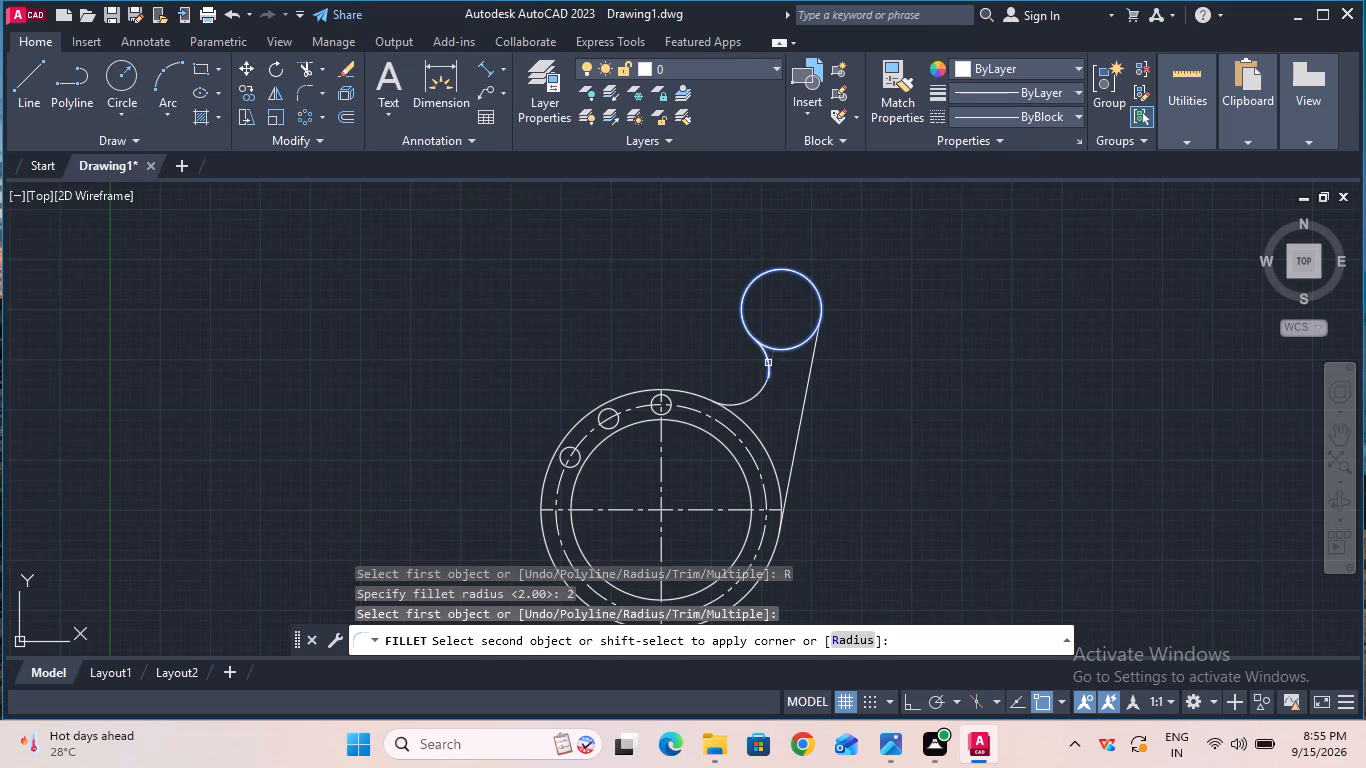
click(768, 363)
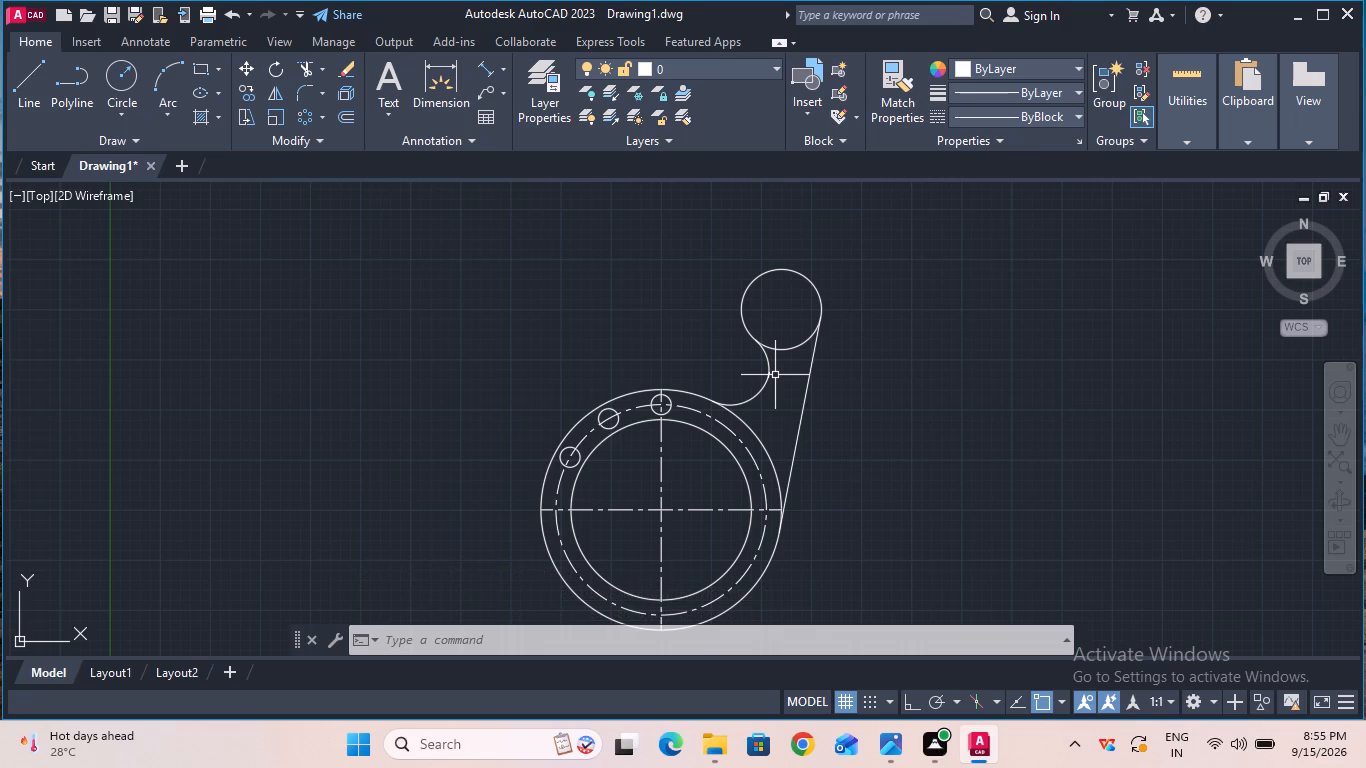
Trim the lower arc of the hook tip circle between the new fillet and the outer slanted line.
click(304, 73)
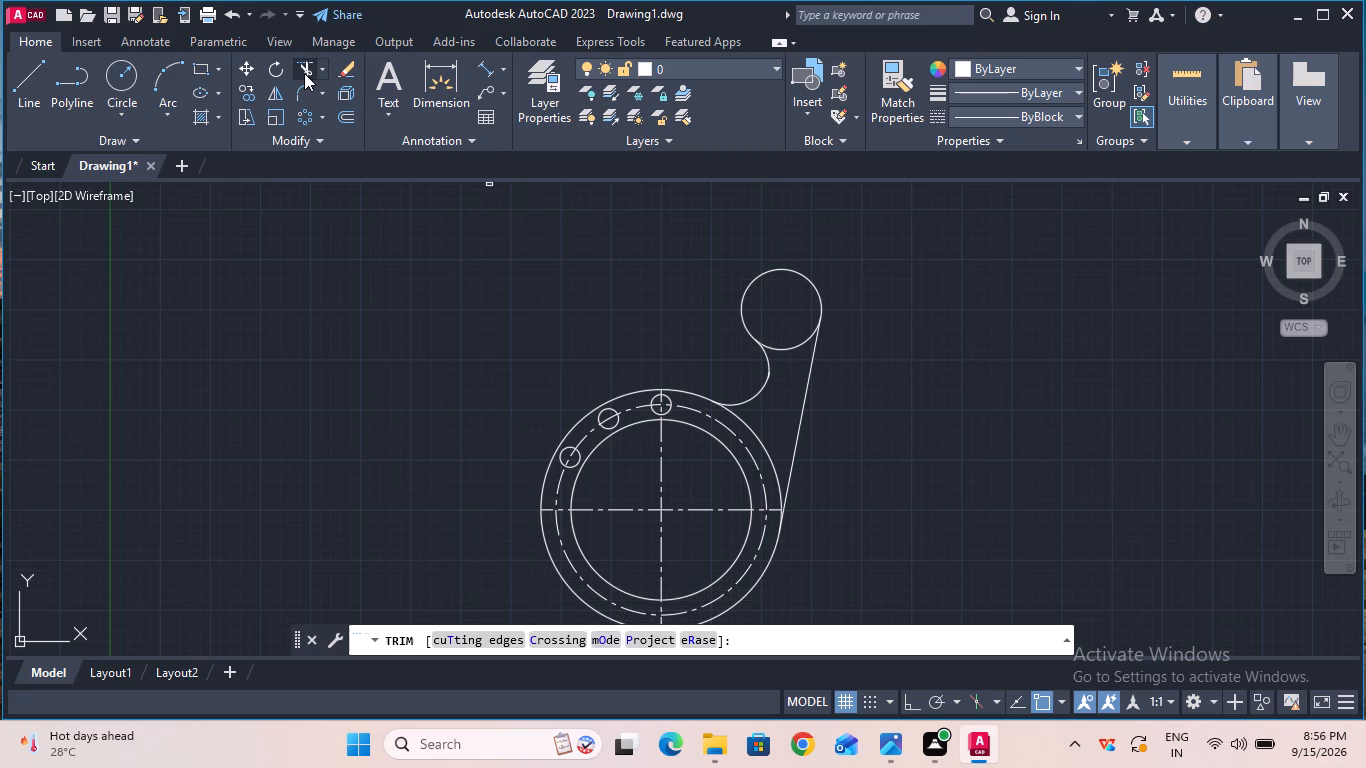
click(791, 347)
key(Escape)
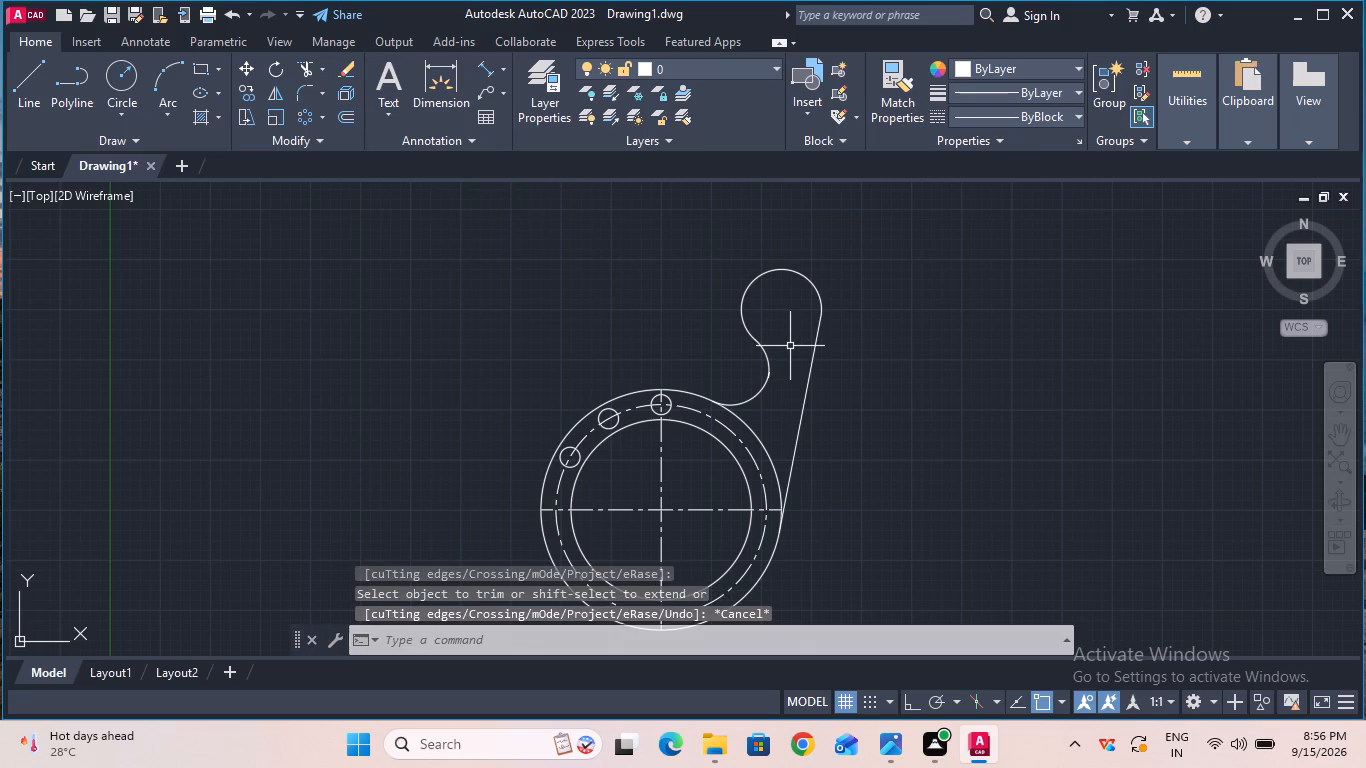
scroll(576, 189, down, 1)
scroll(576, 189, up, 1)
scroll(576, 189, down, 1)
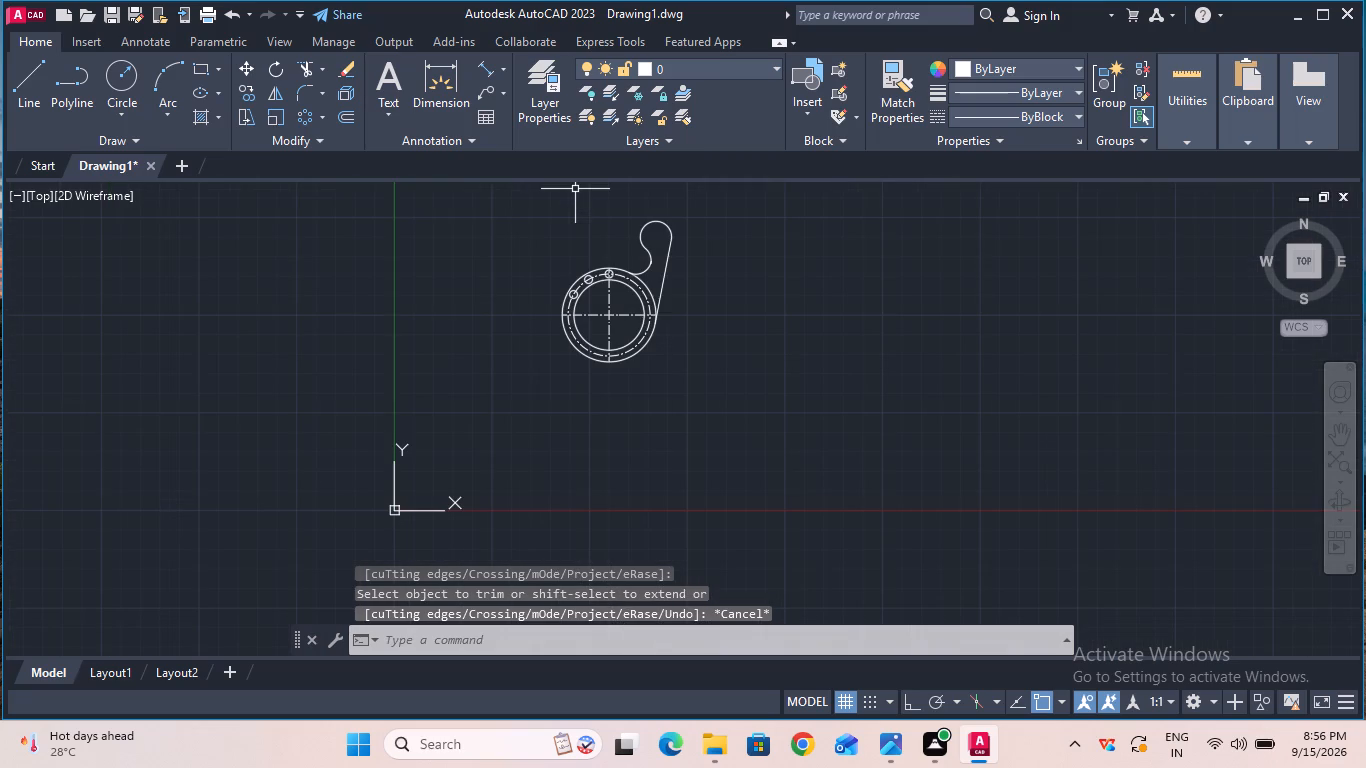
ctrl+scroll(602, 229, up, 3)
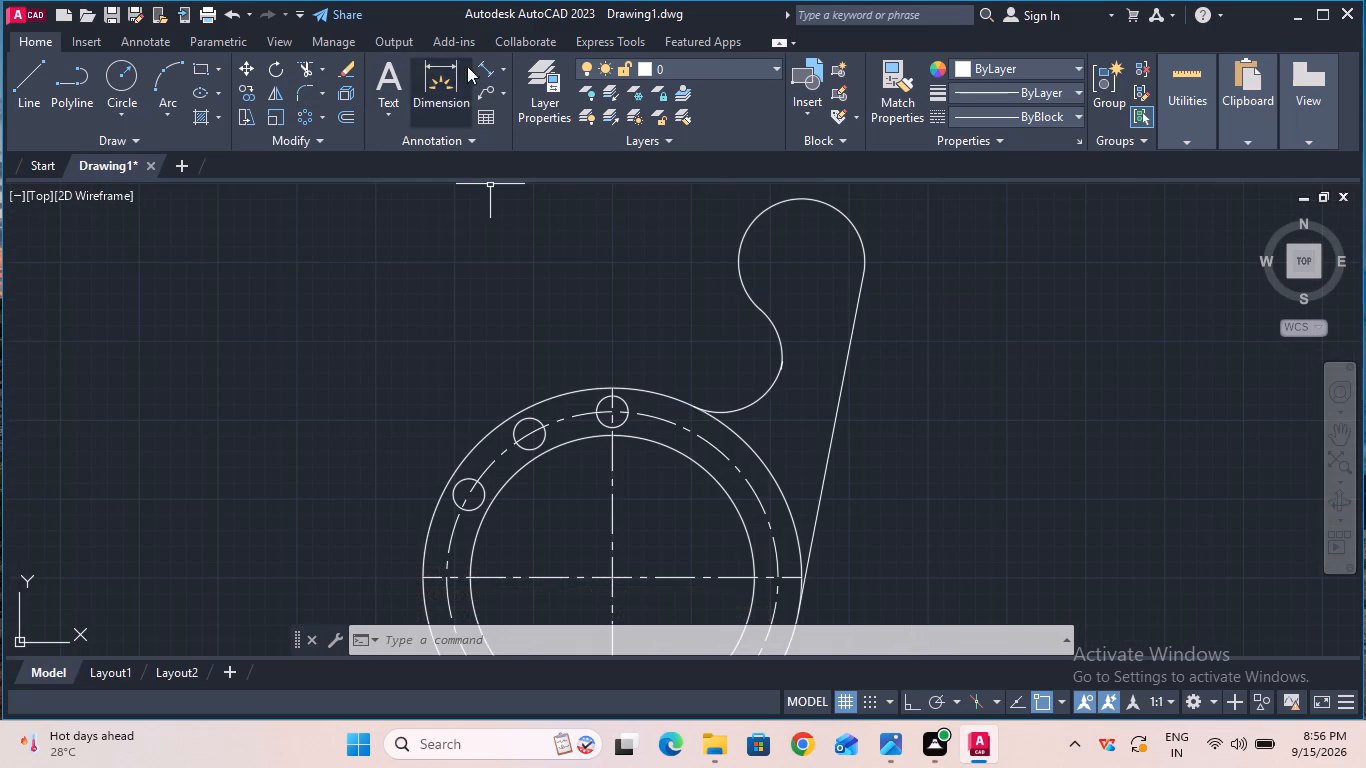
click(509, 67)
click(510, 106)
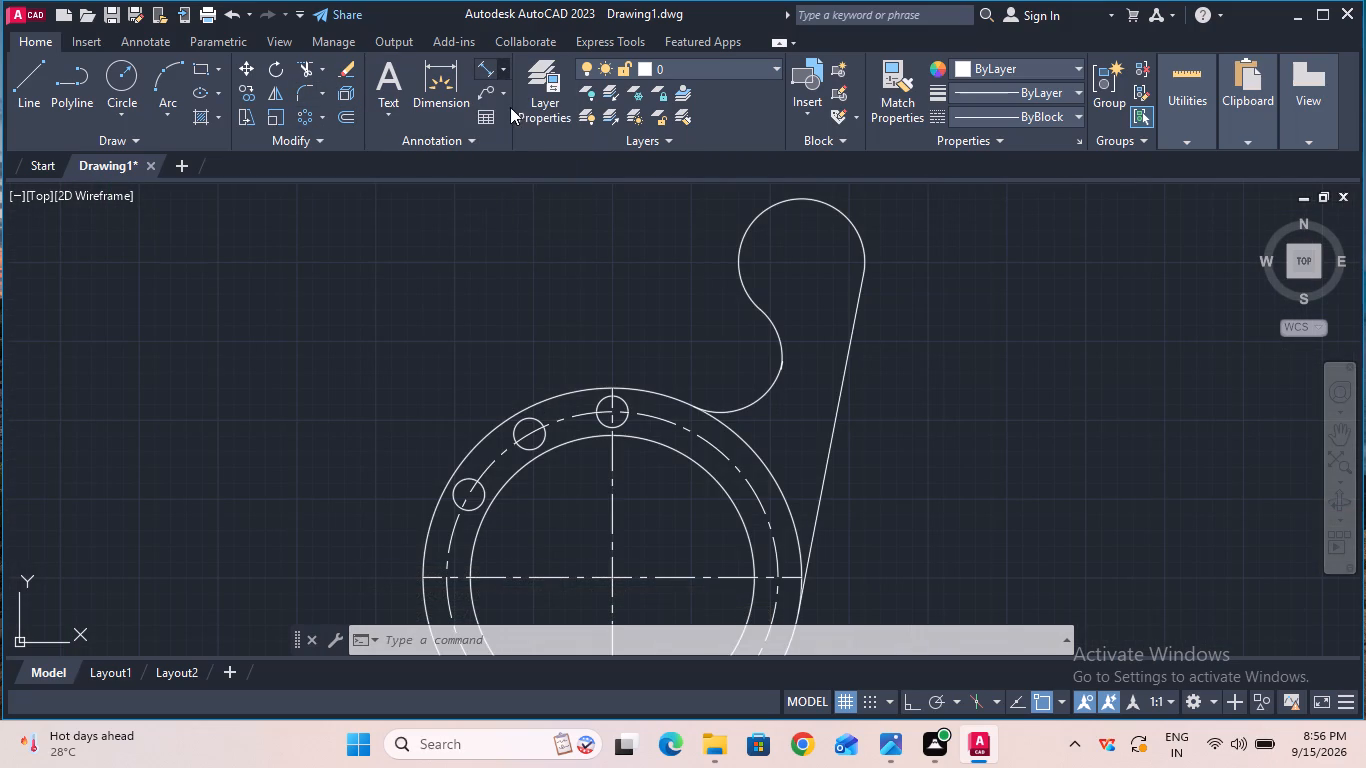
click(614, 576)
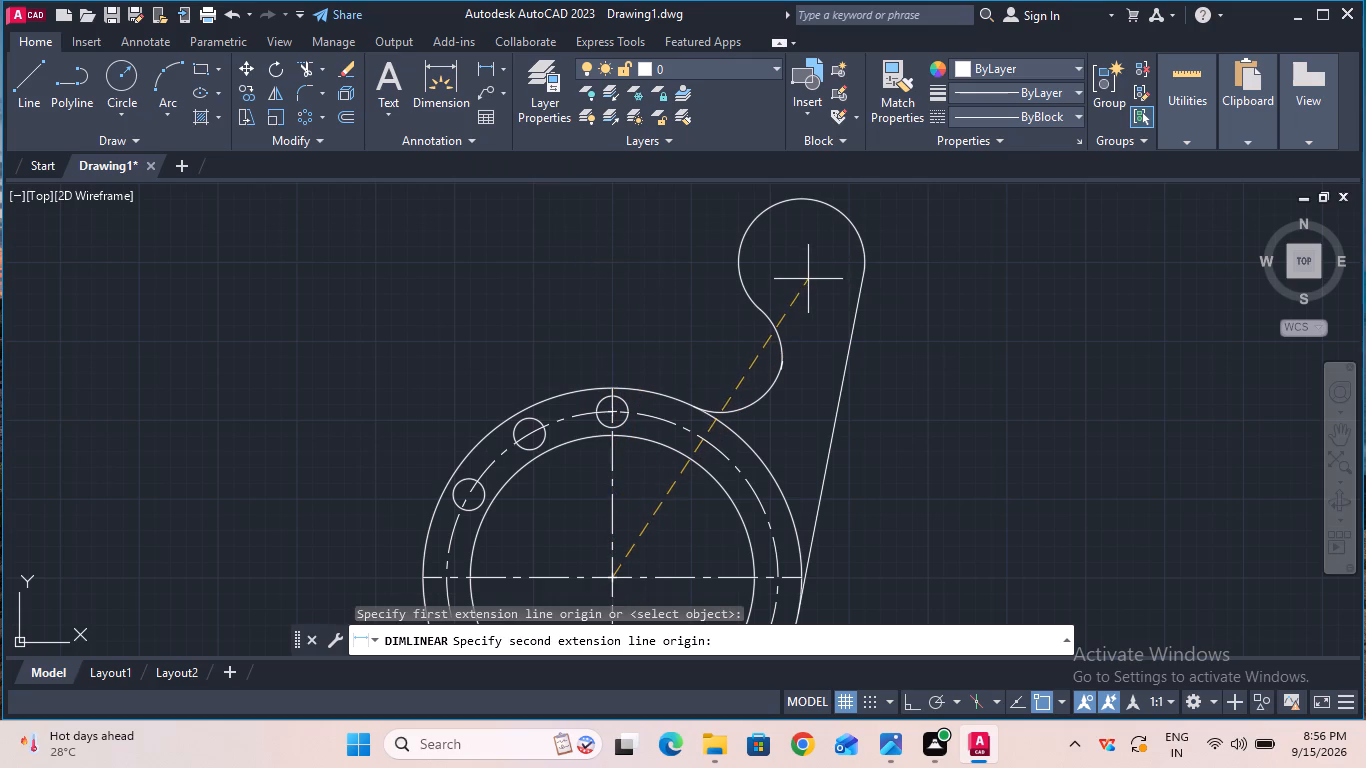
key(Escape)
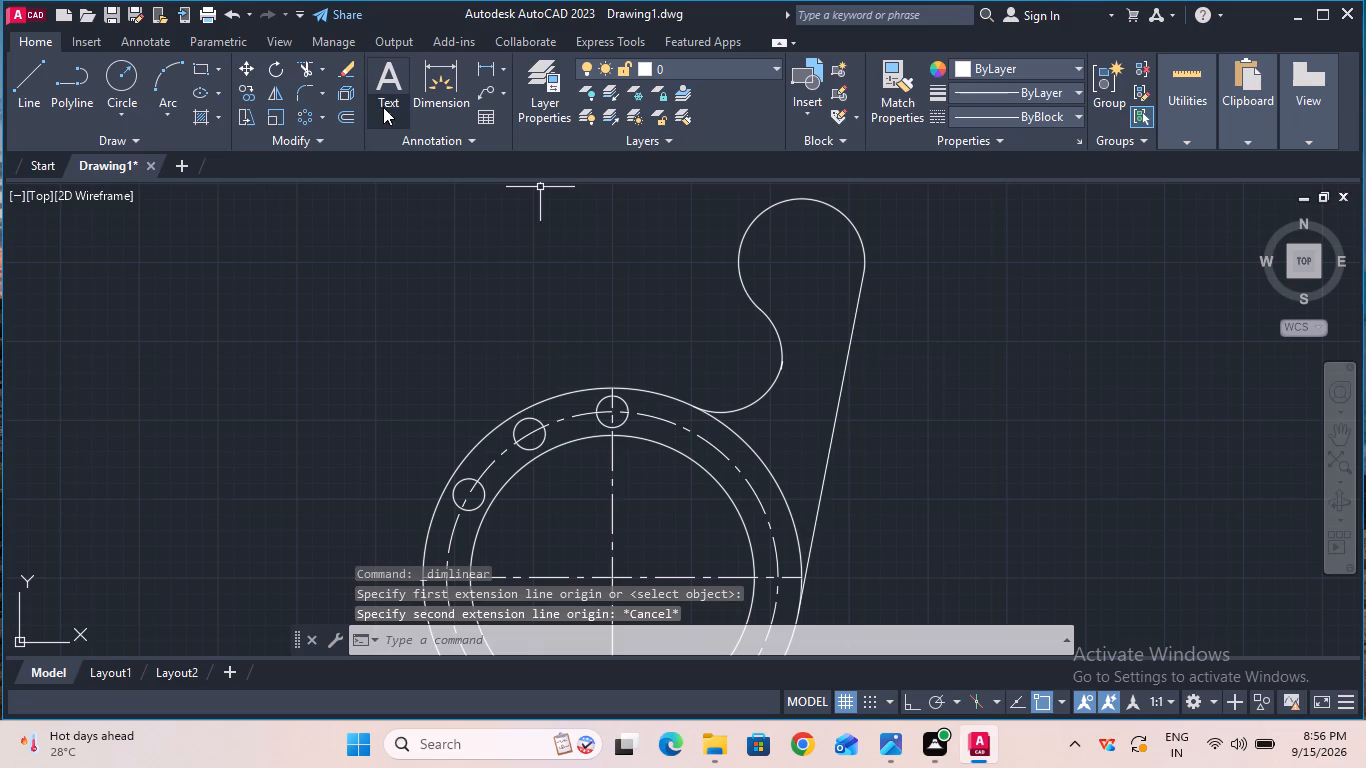
Check the vertical distance from the hook tip's center to the ring's horizontal centerline with a temporary linear dimension.
click(483, 71)
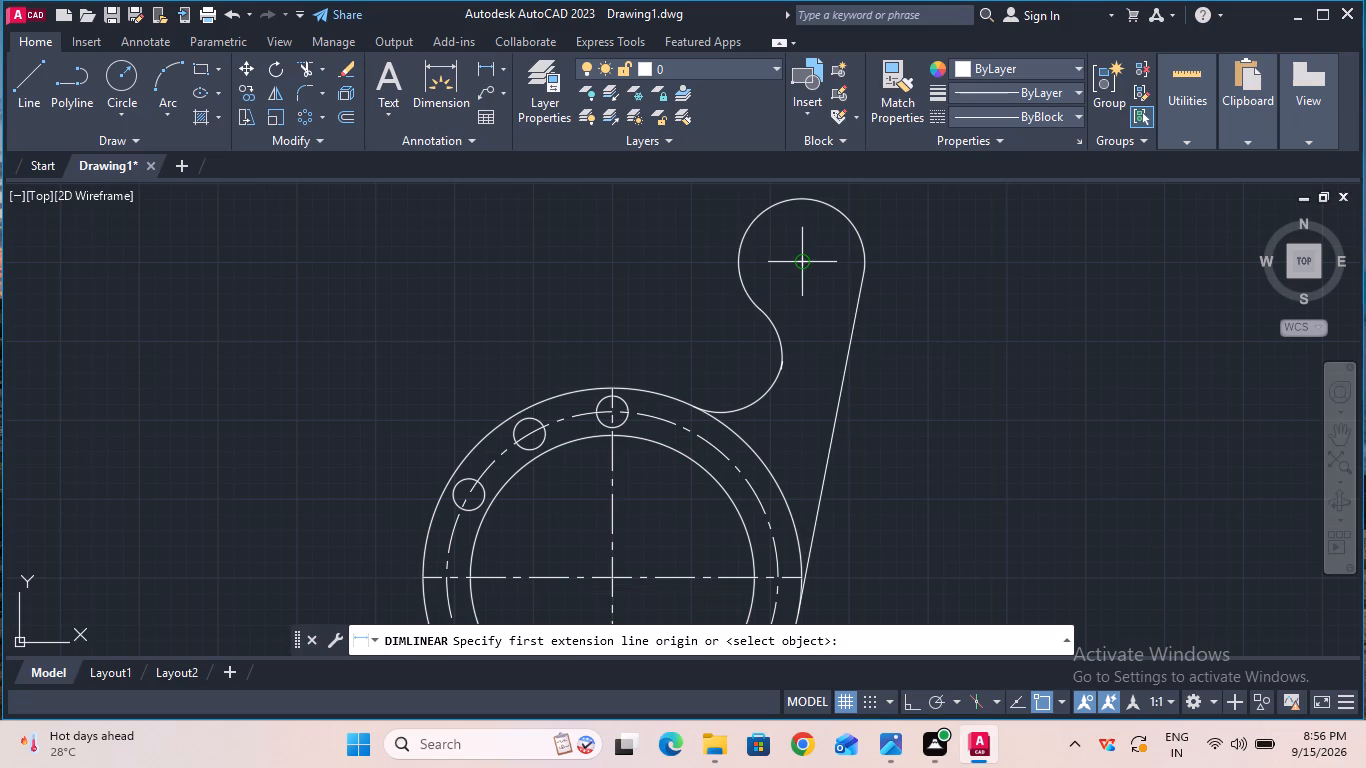
click(796, 260)
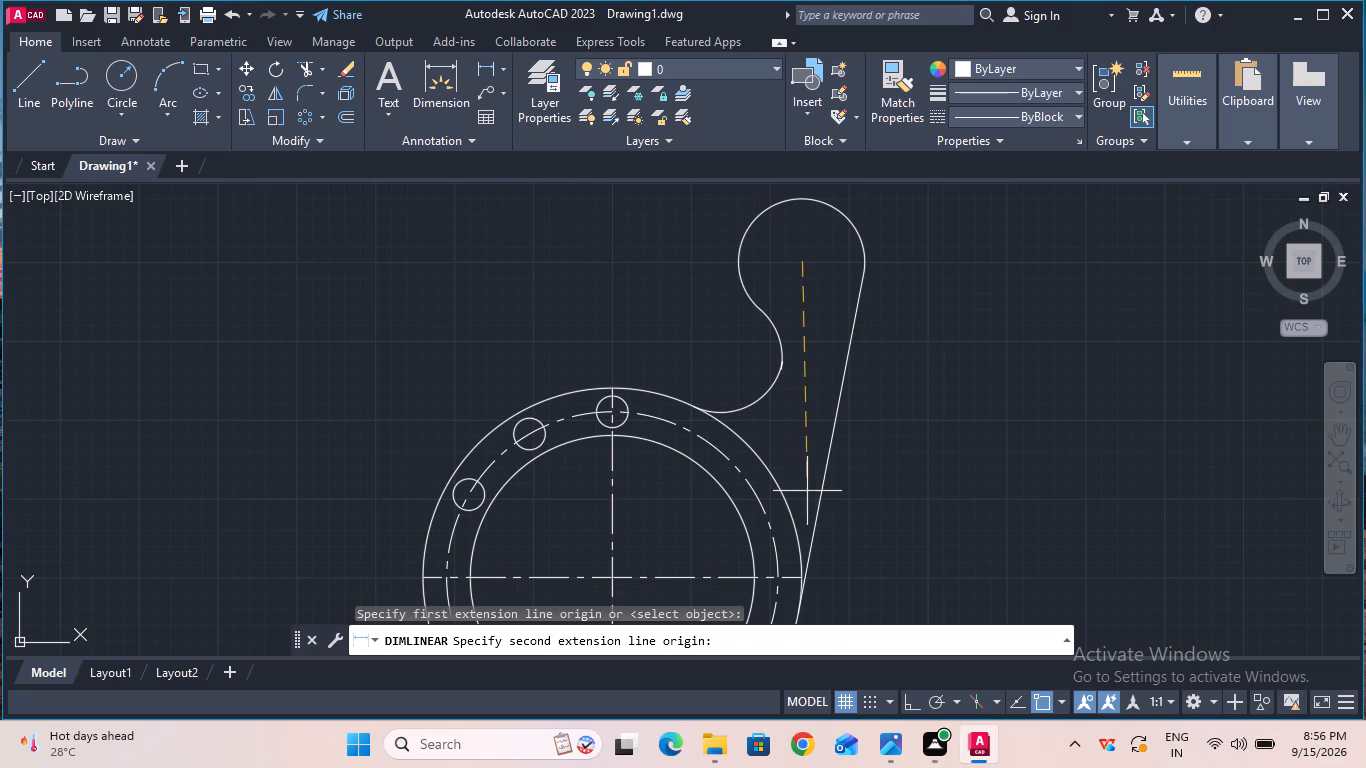
click(802, 581)
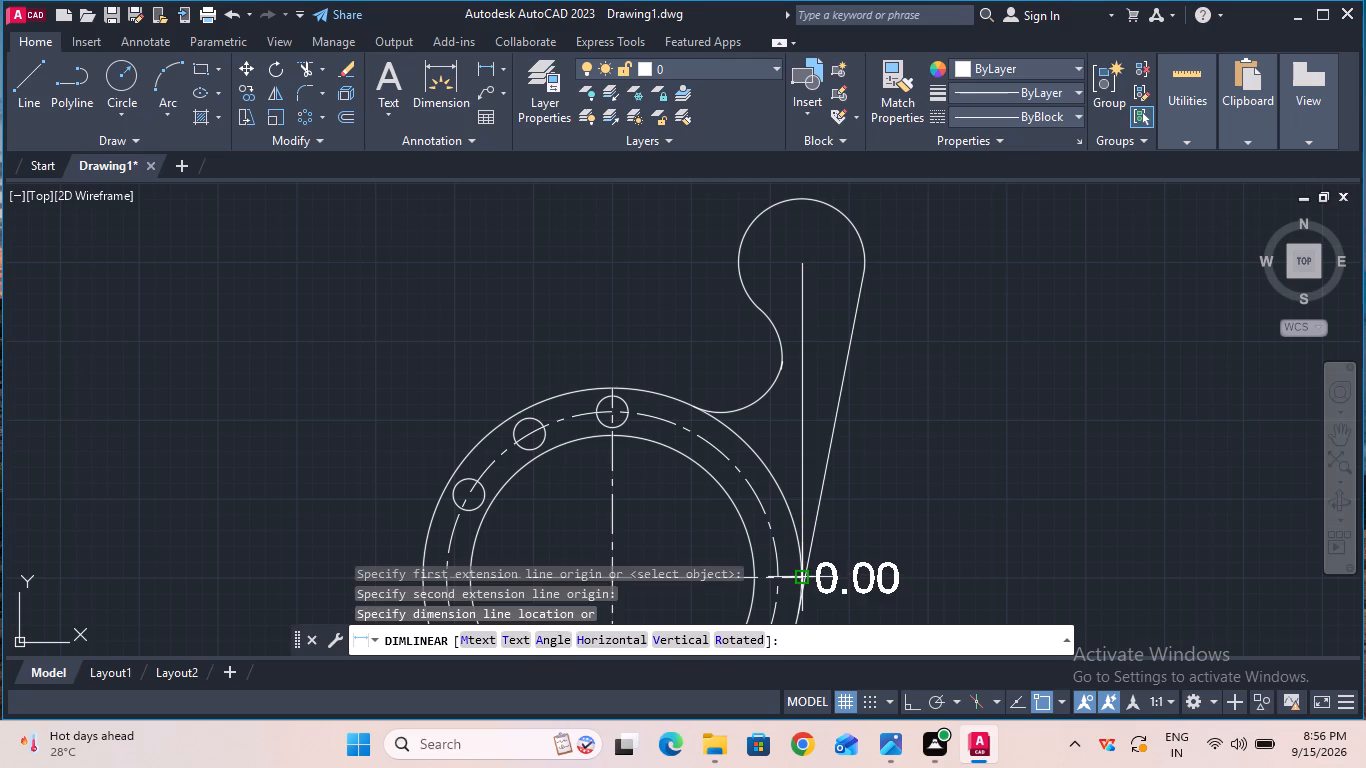
key(Escape)
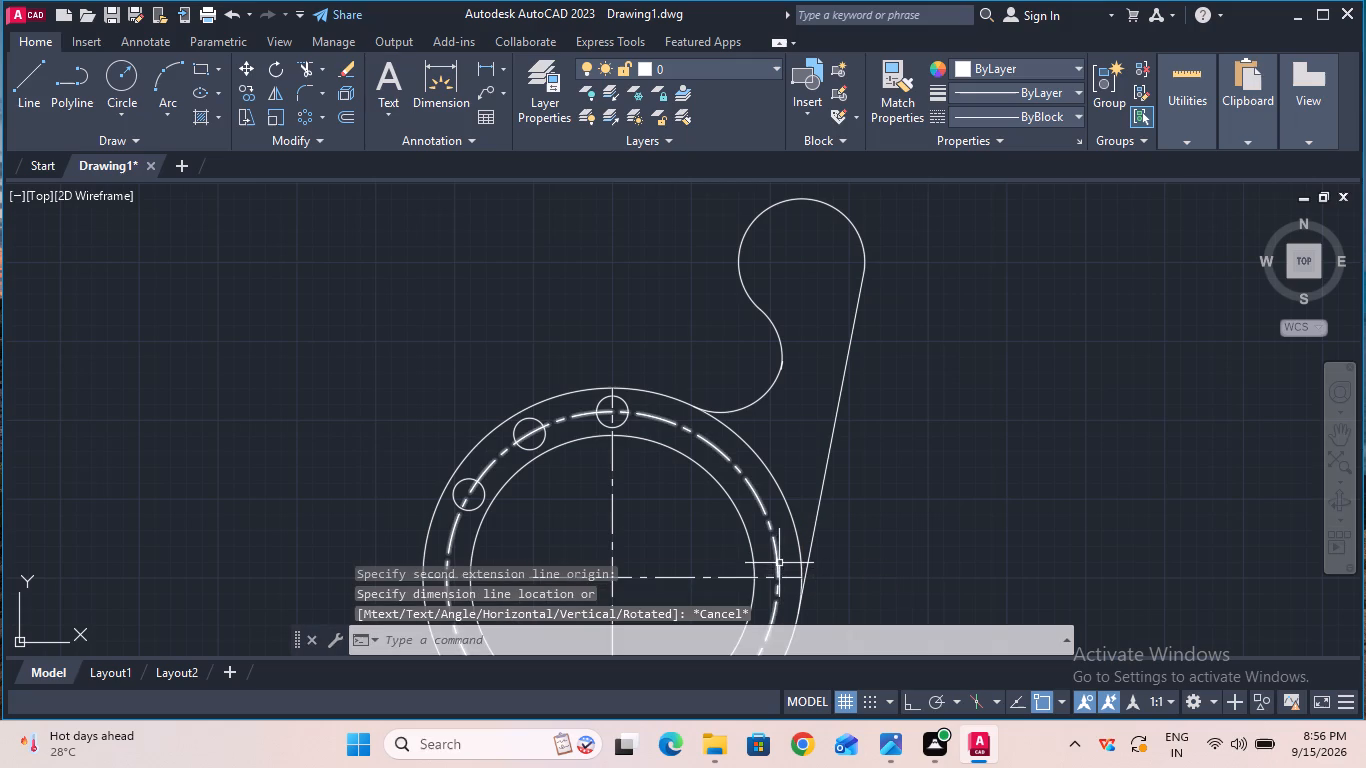
ctrl+scroll(719, 462, down, 1)
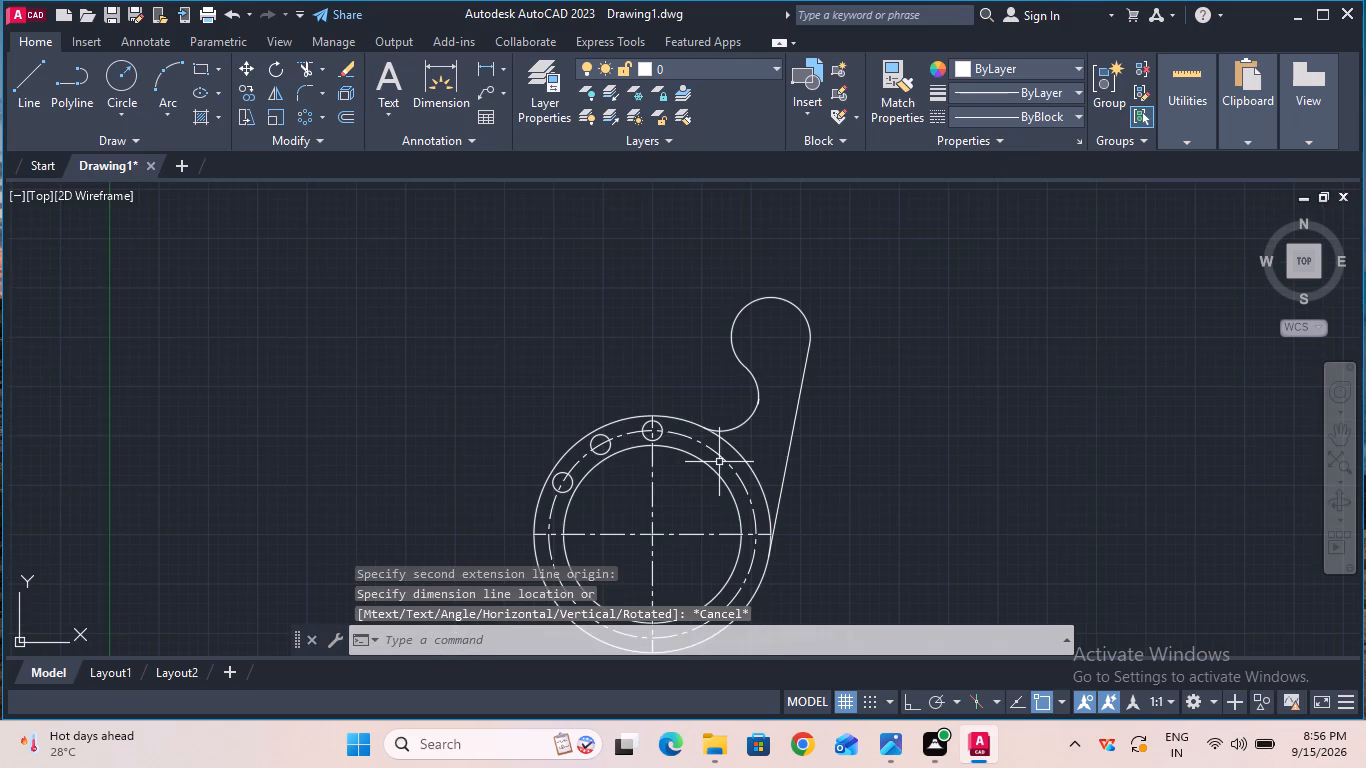
click(490, 63)
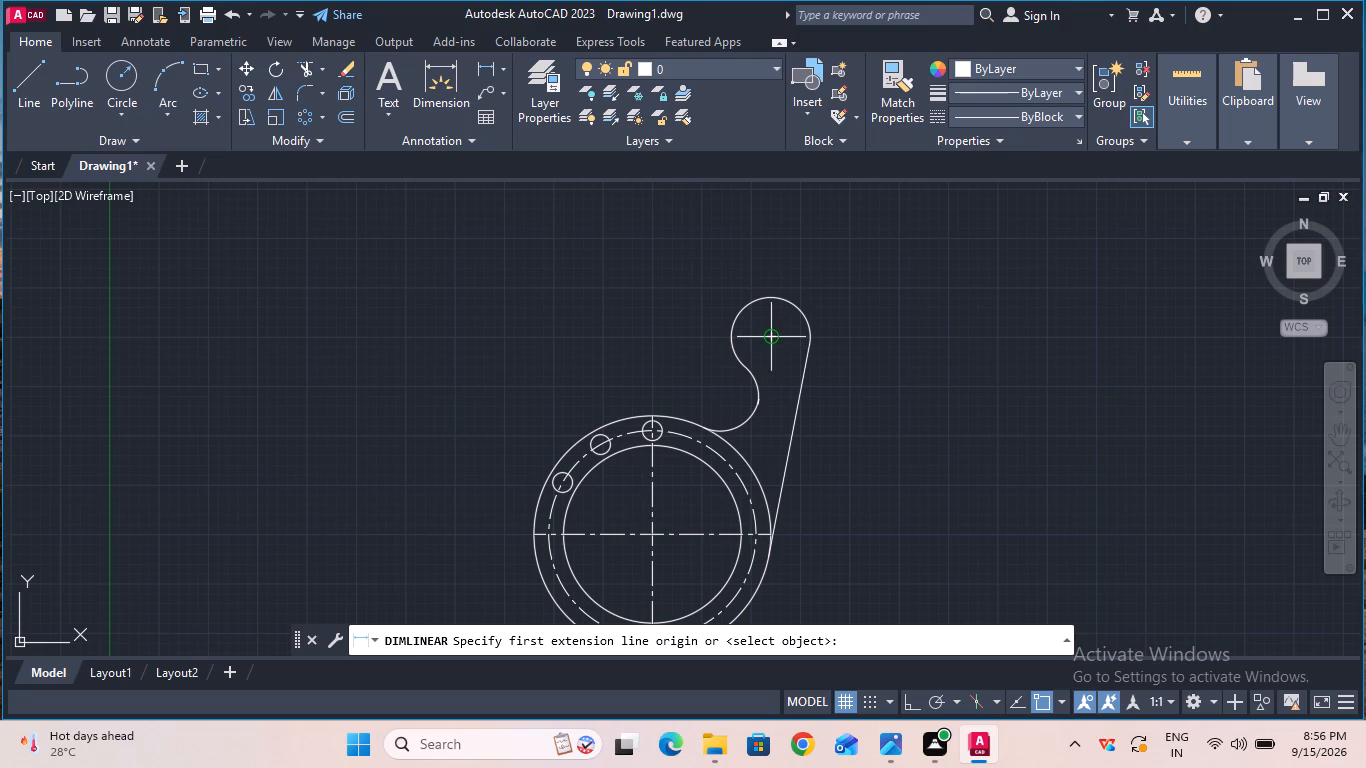
click(771, 340)
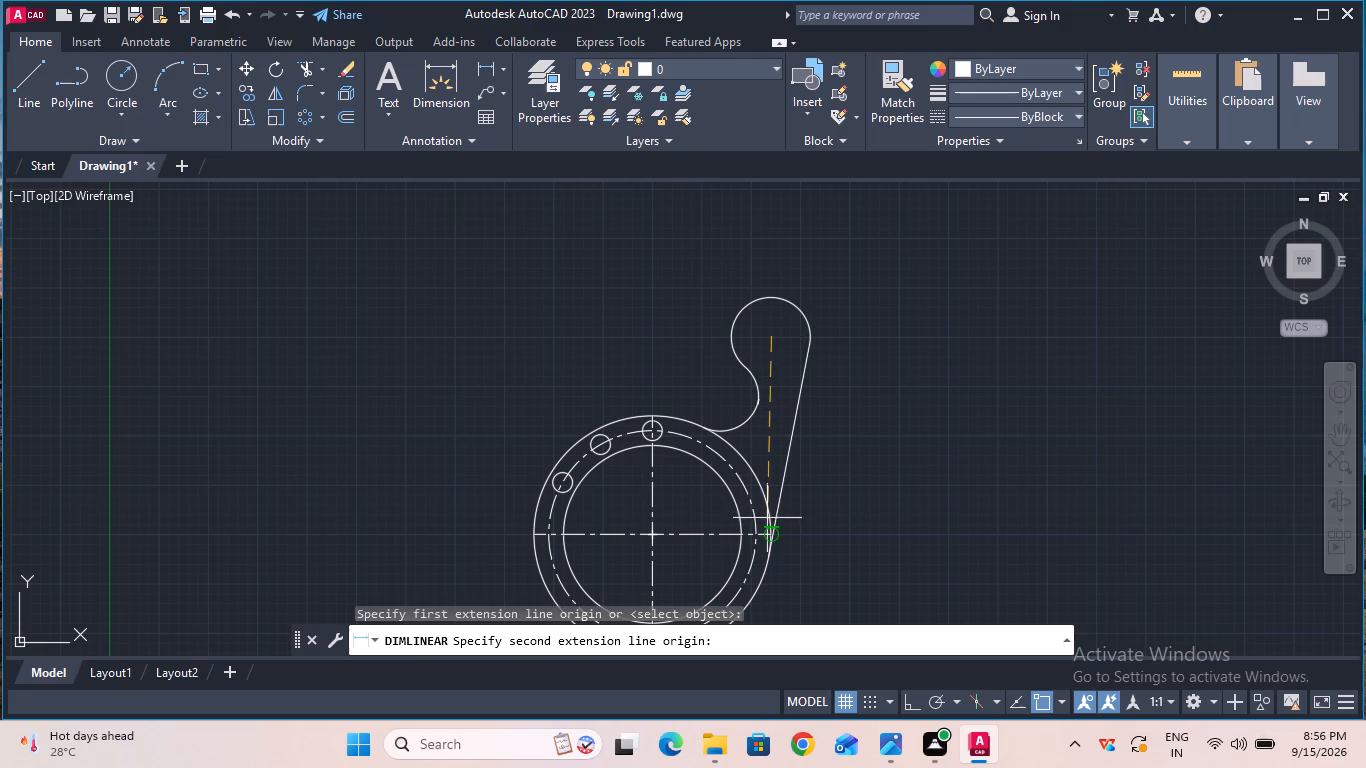
click(767, 540)
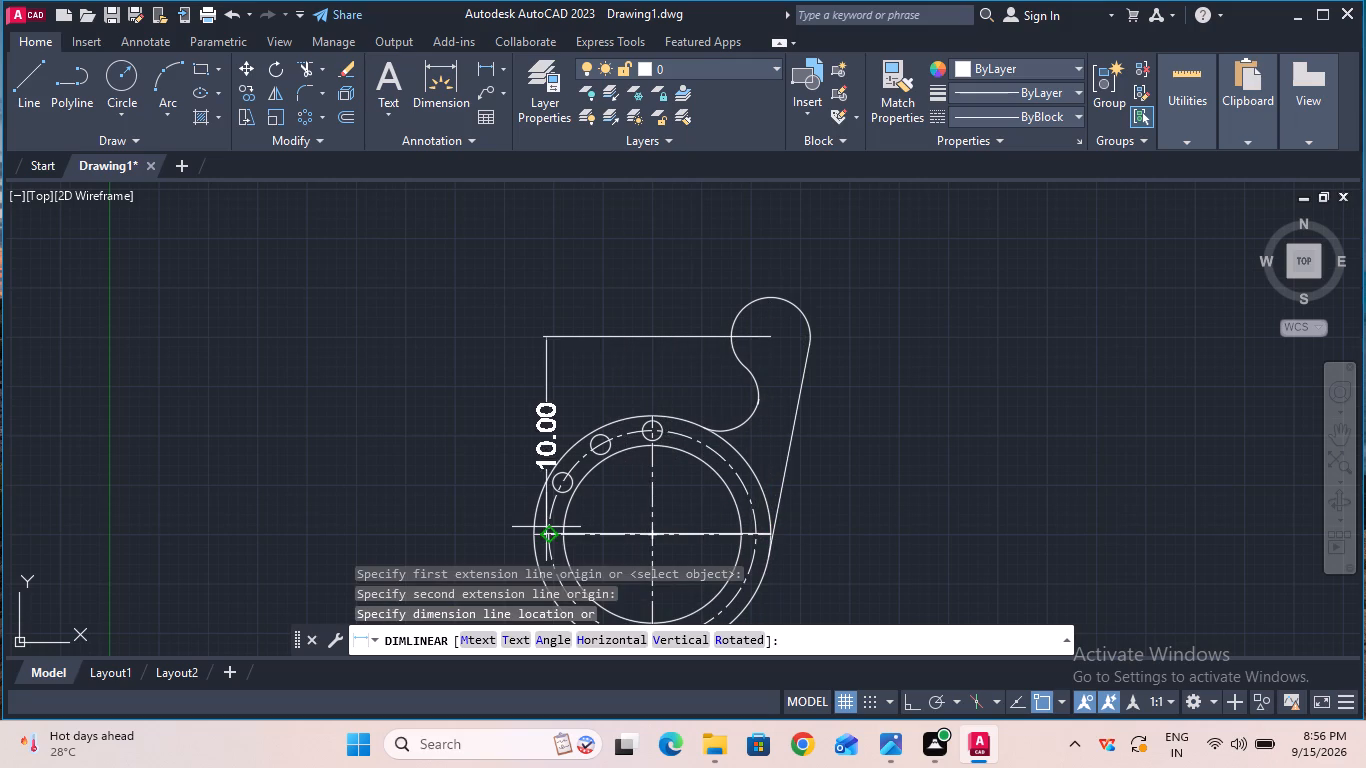
key(Escape)
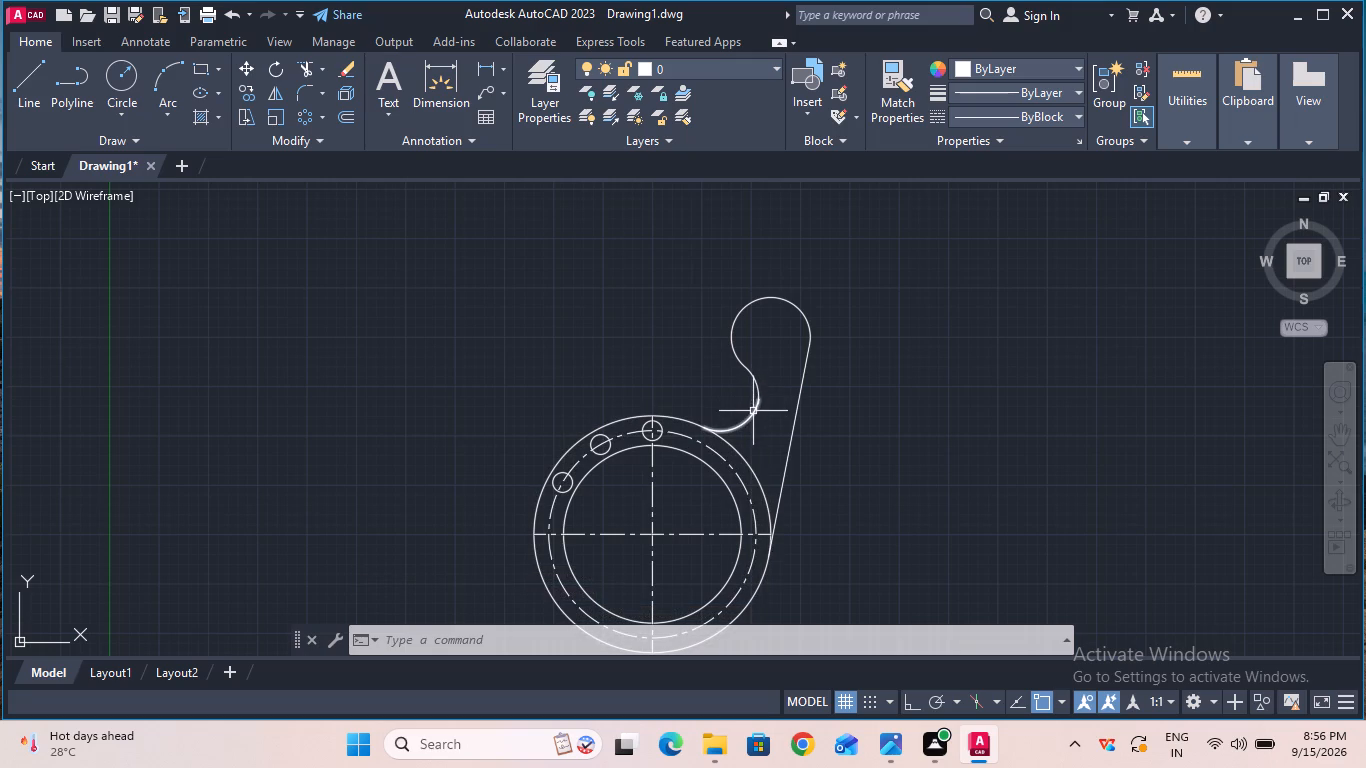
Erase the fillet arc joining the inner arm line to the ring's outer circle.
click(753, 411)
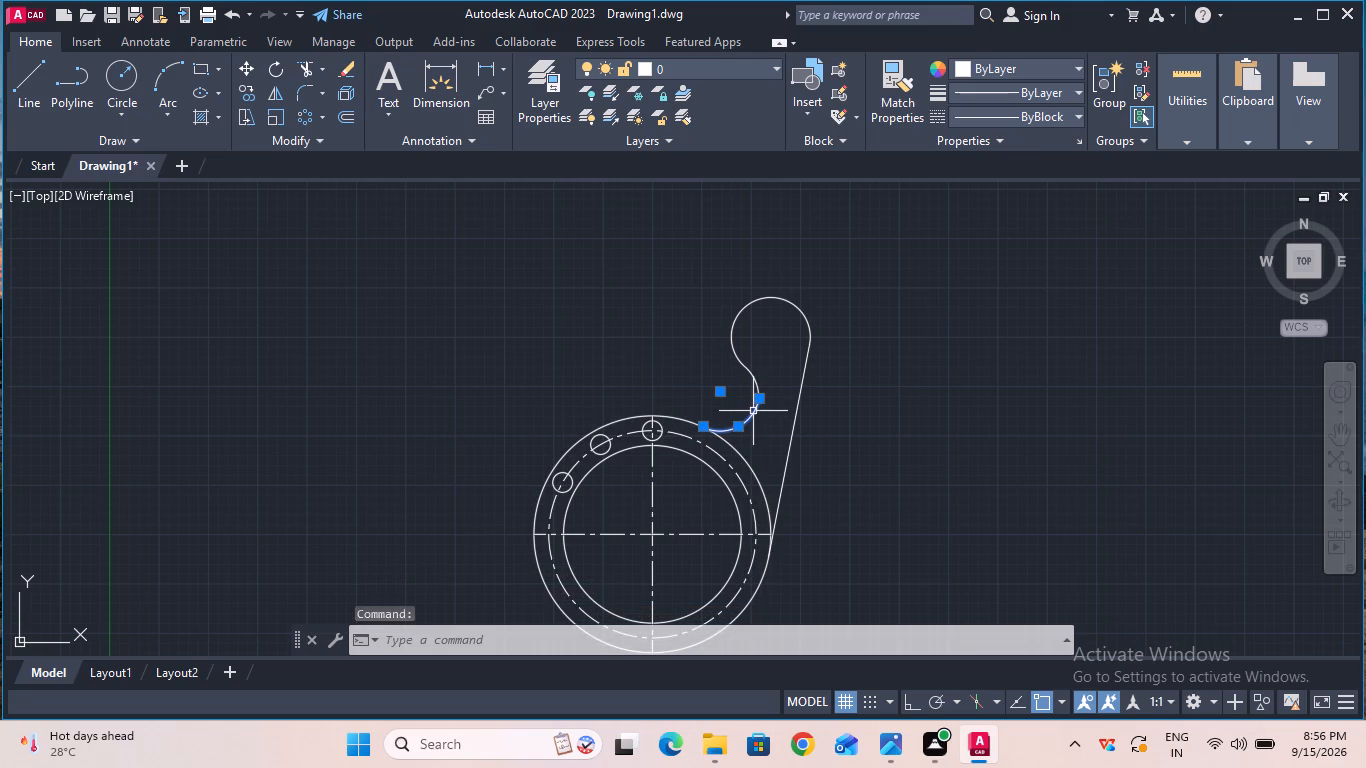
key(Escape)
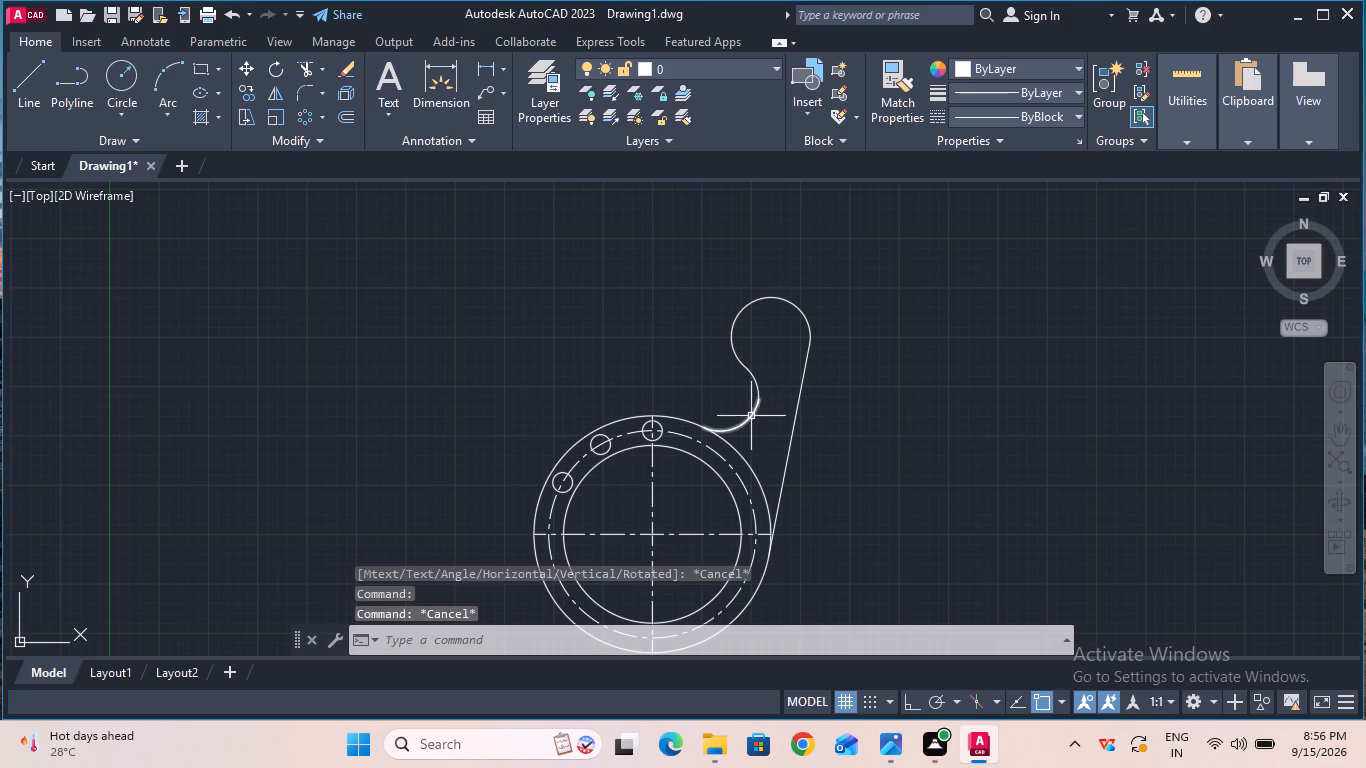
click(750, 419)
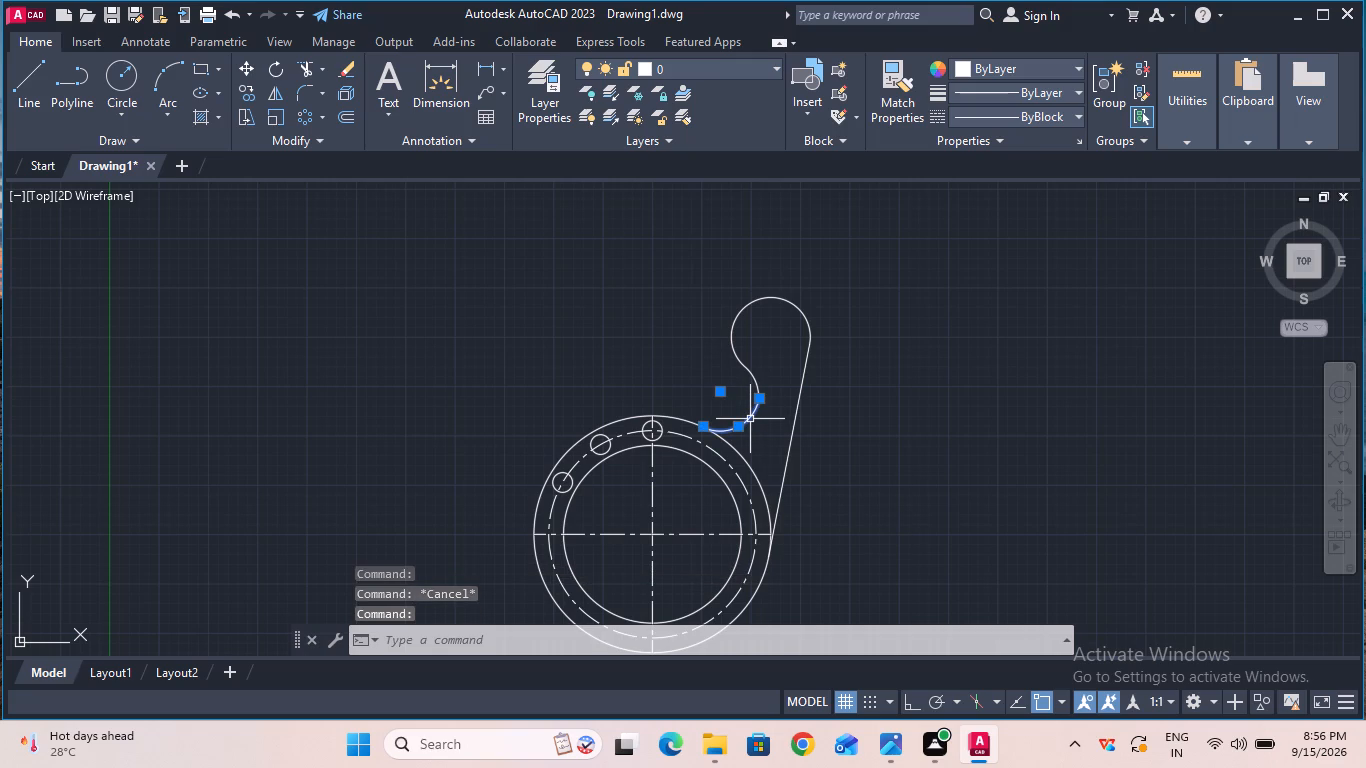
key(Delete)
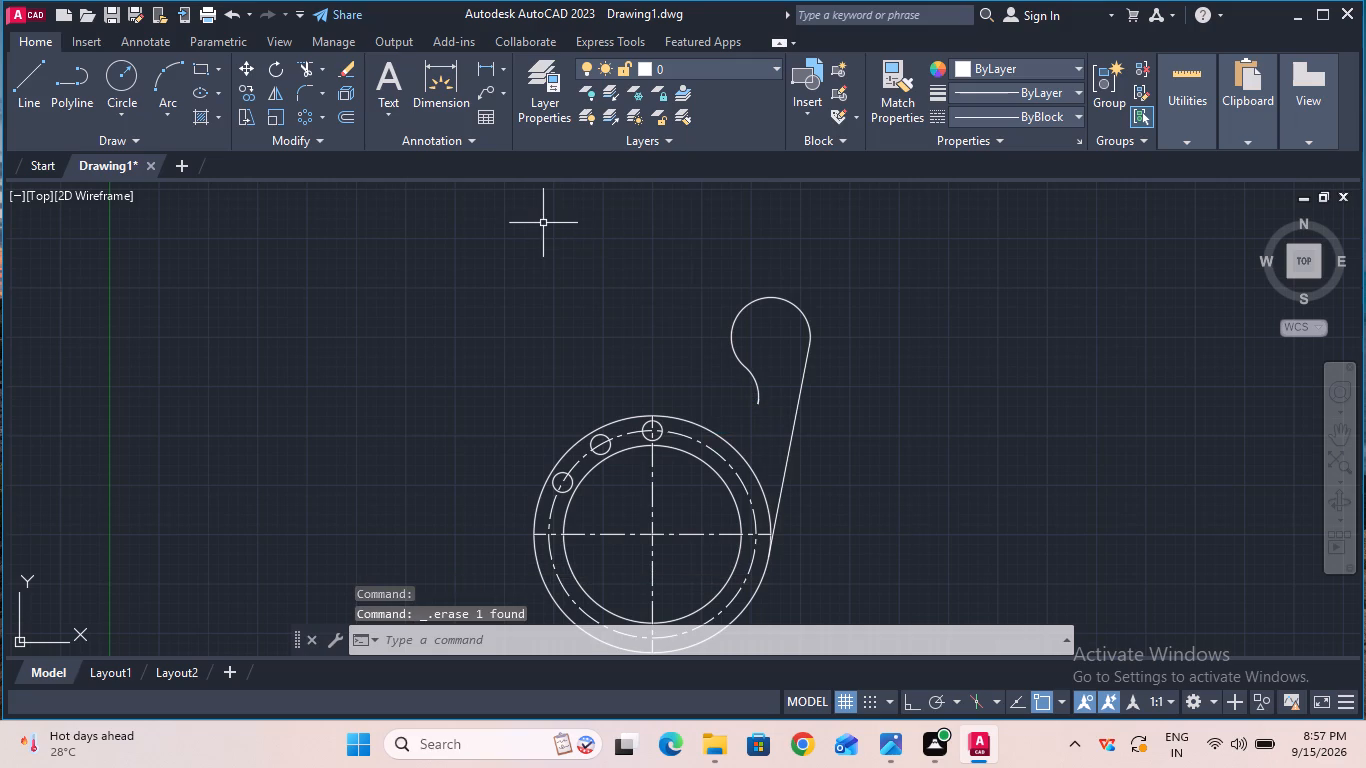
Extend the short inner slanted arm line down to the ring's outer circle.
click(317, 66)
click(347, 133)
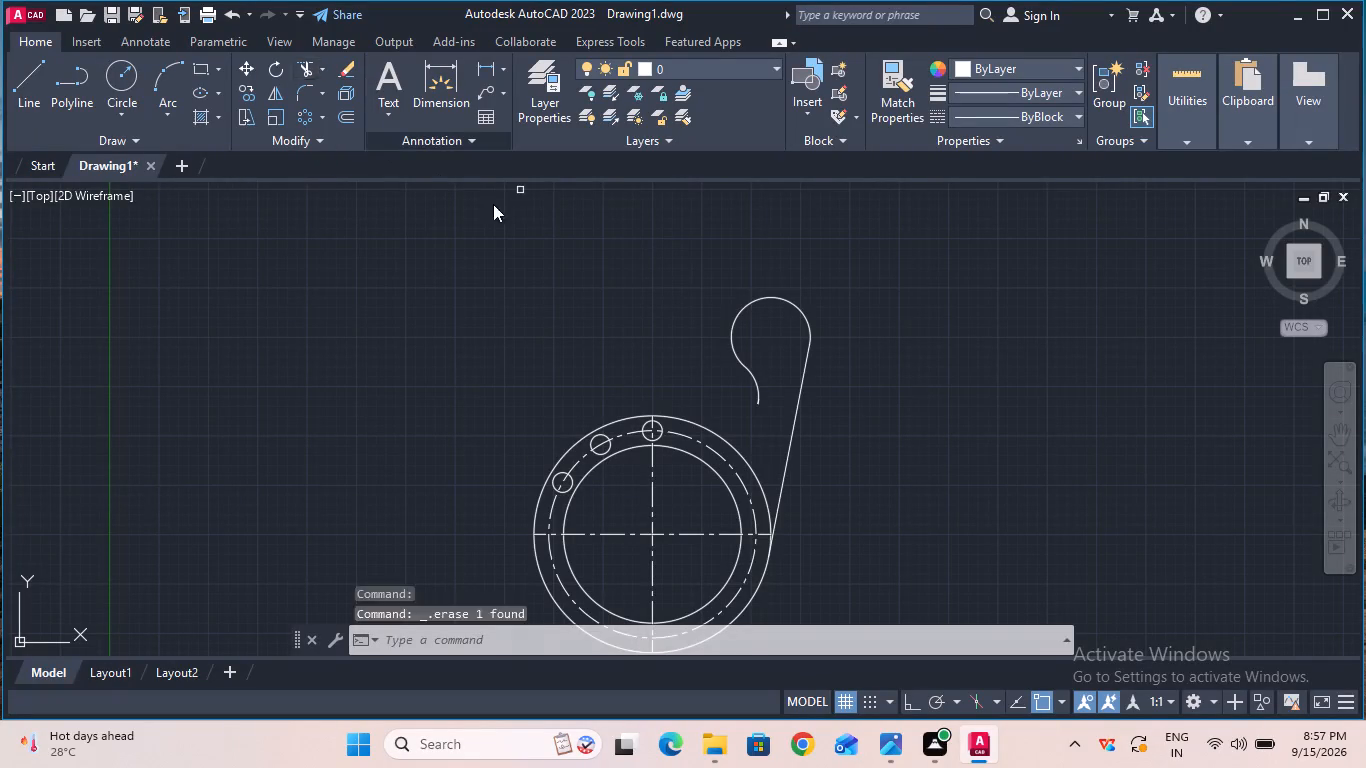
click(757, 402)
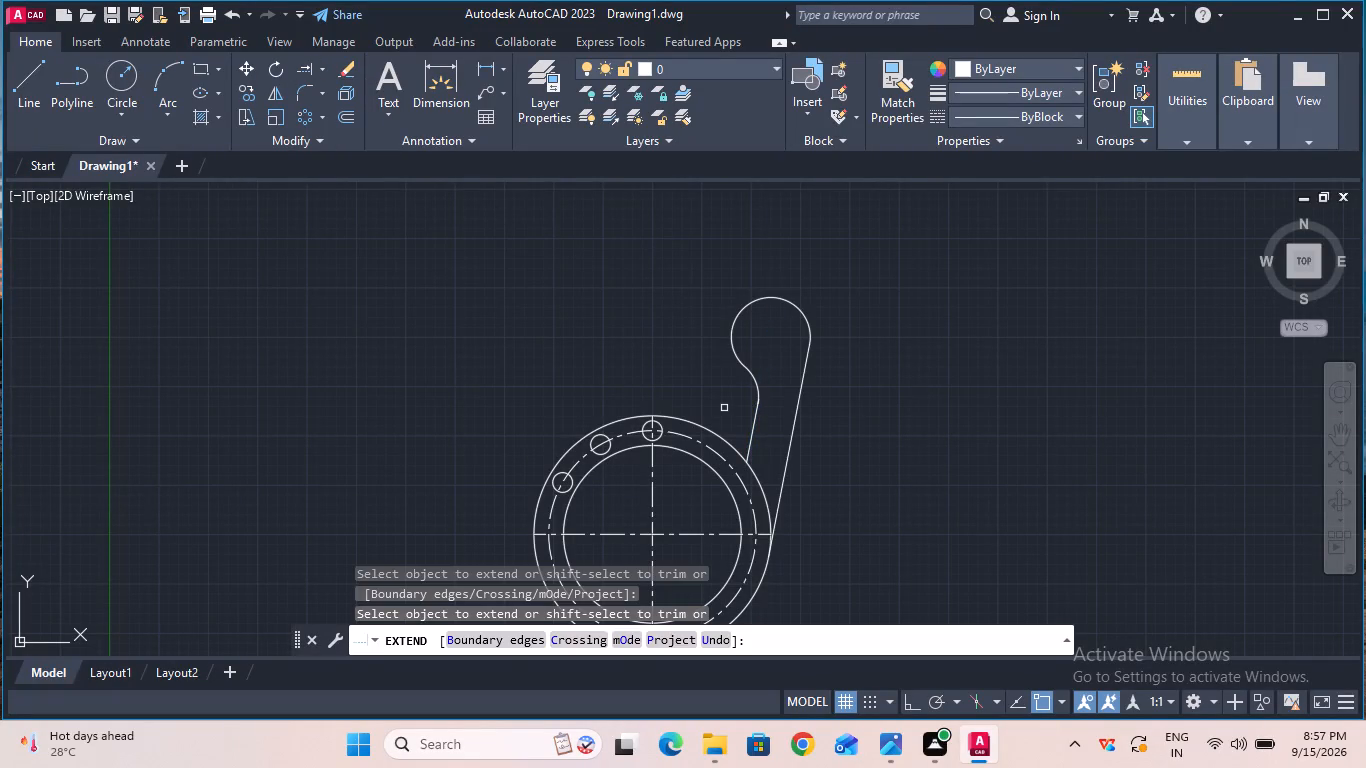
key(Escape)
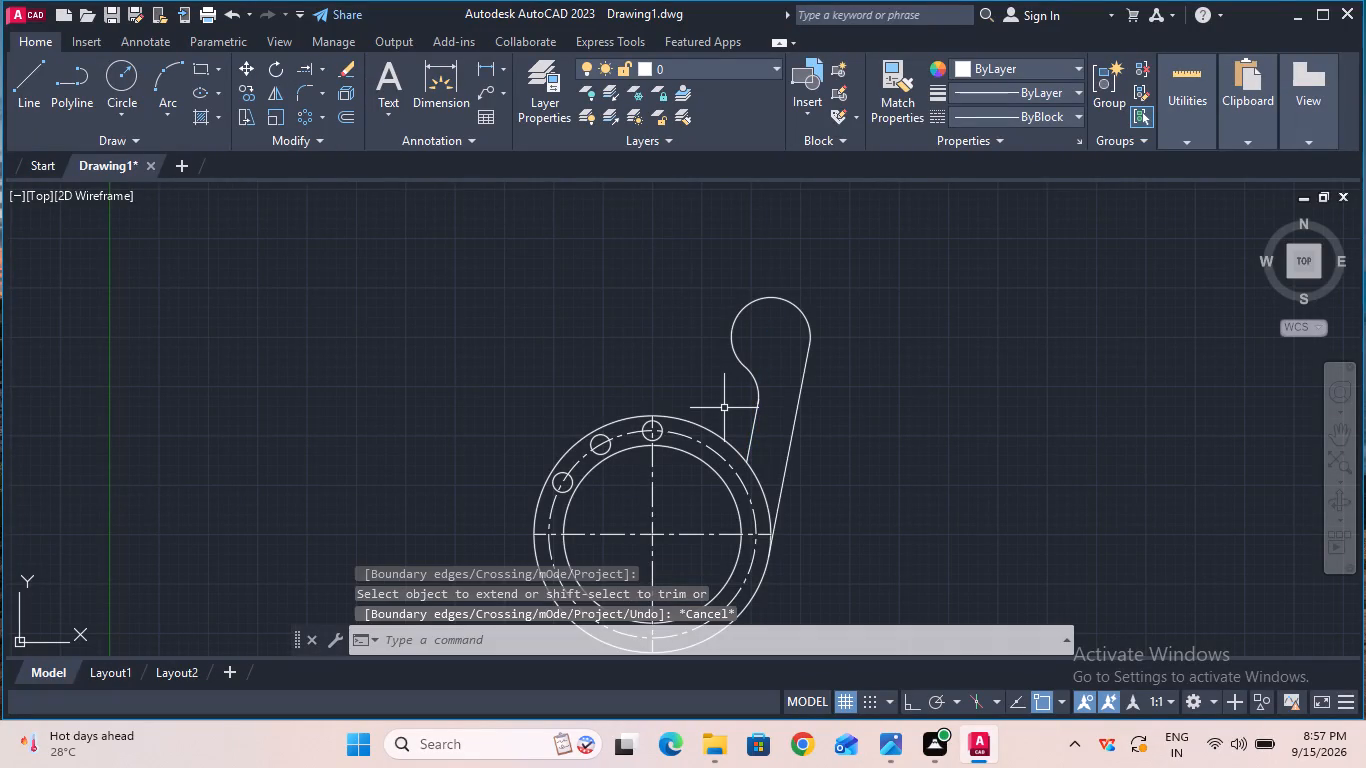
Fillet the corner between the ring's outer circle and the short inner slanted arm line with radius 1.
click(322, 89)
click(338, 133)
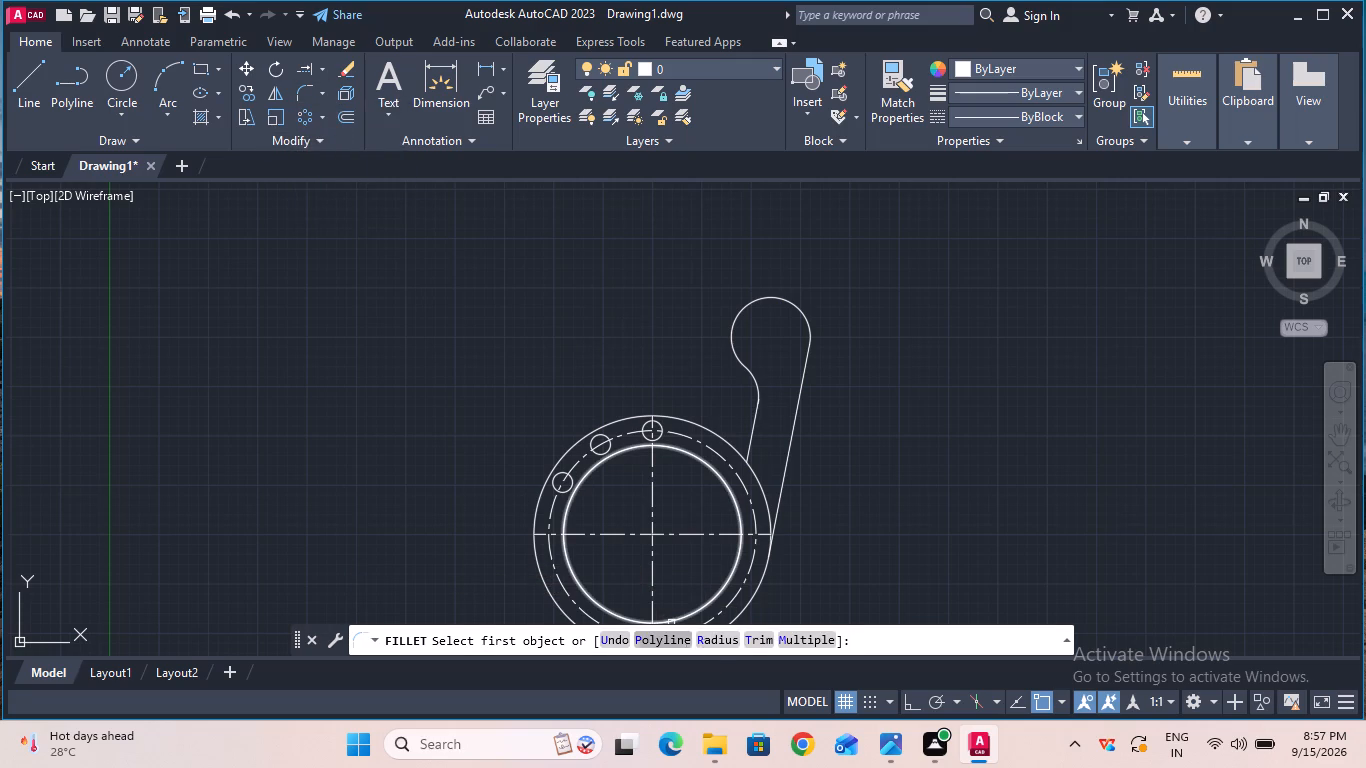
click(717, 645)
click(695, 632)
key(1)
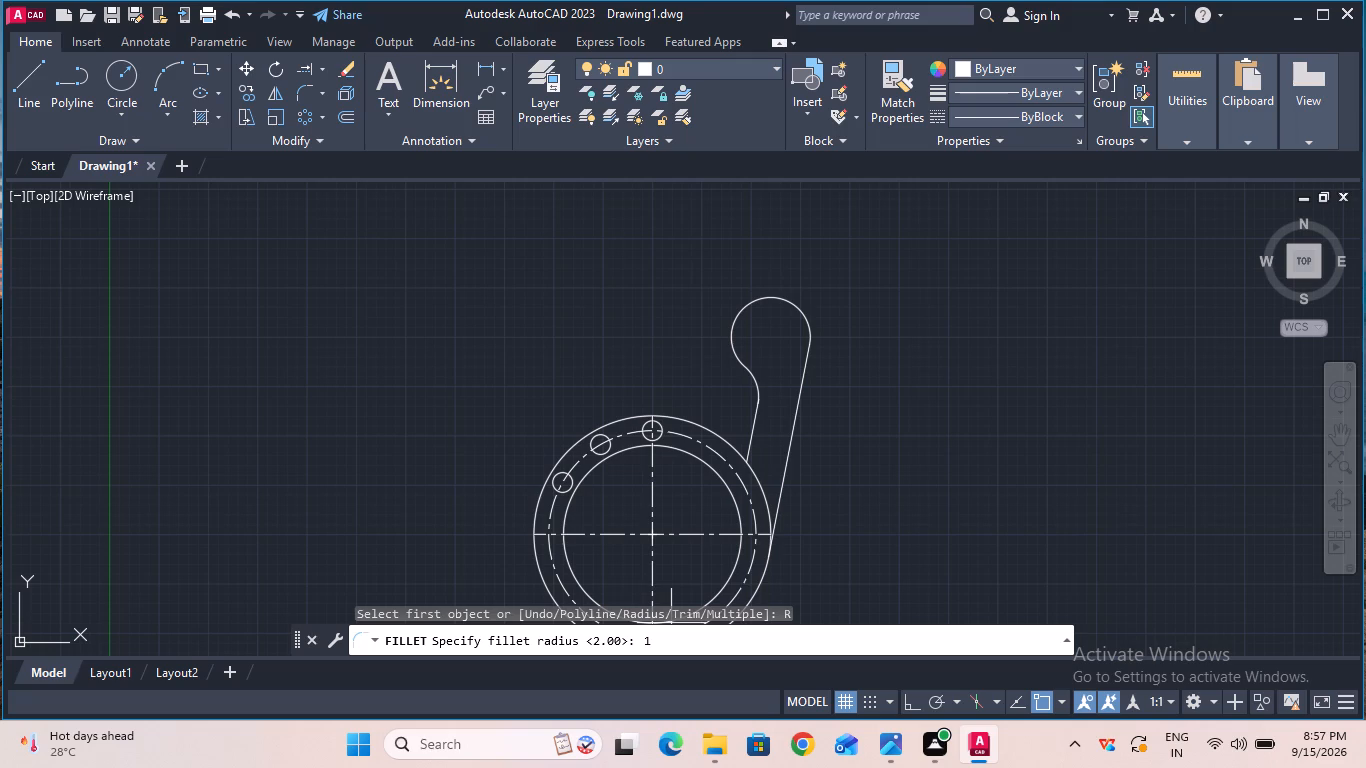
key(Return)
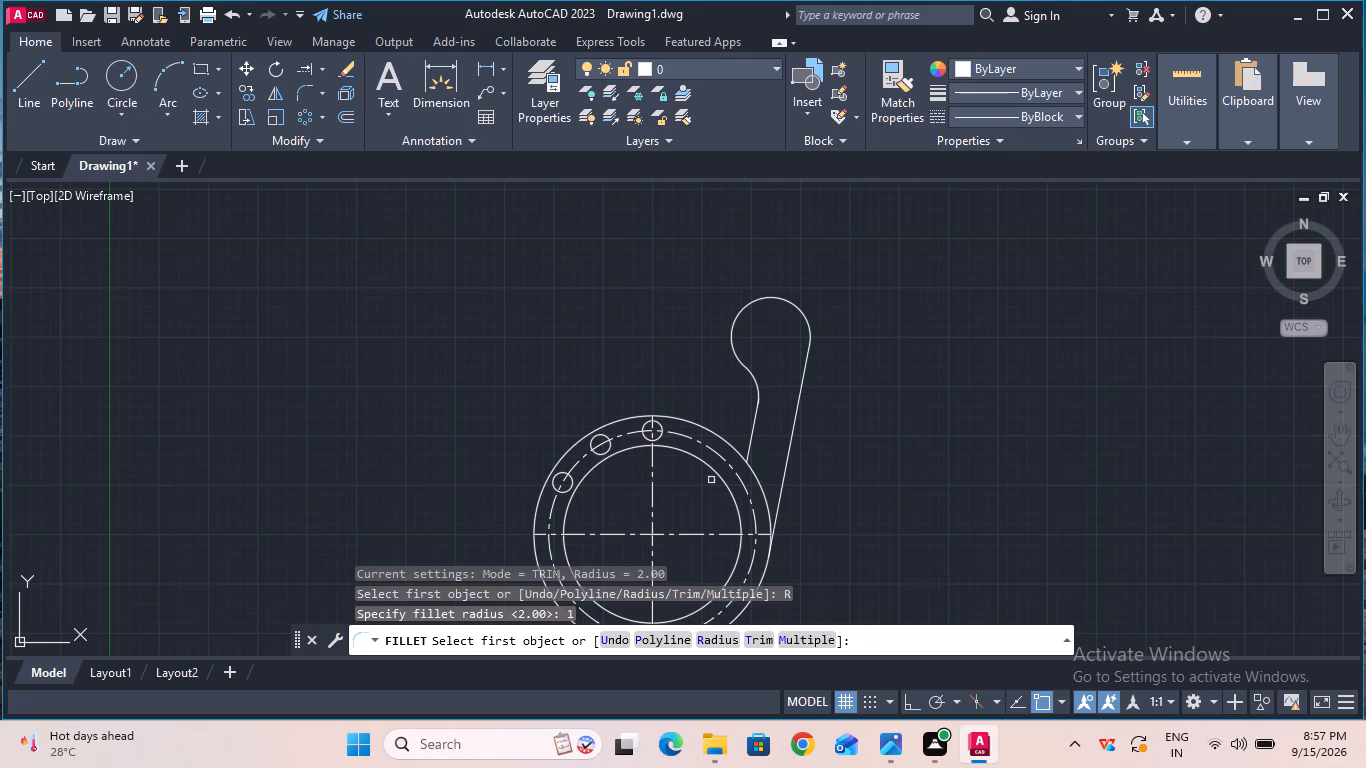
click(740, 453)
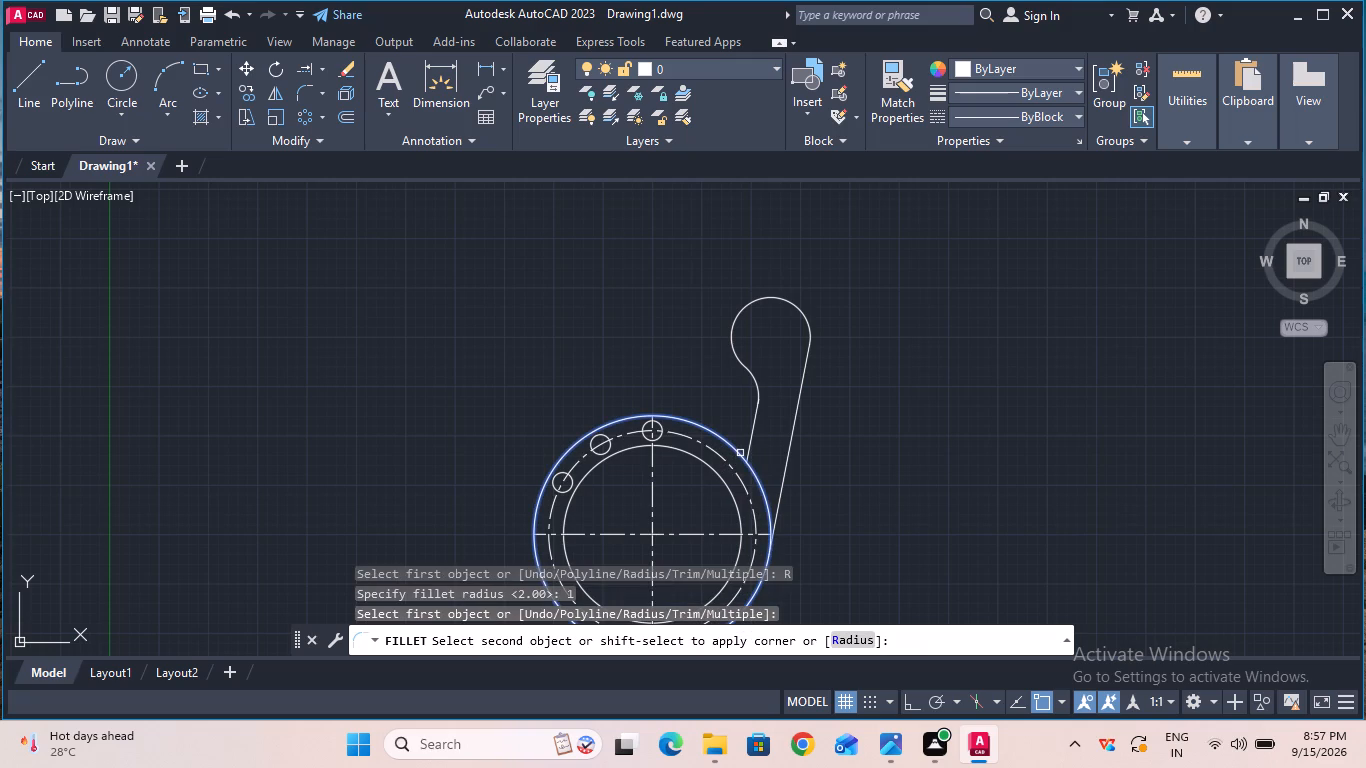
click(747, 448)
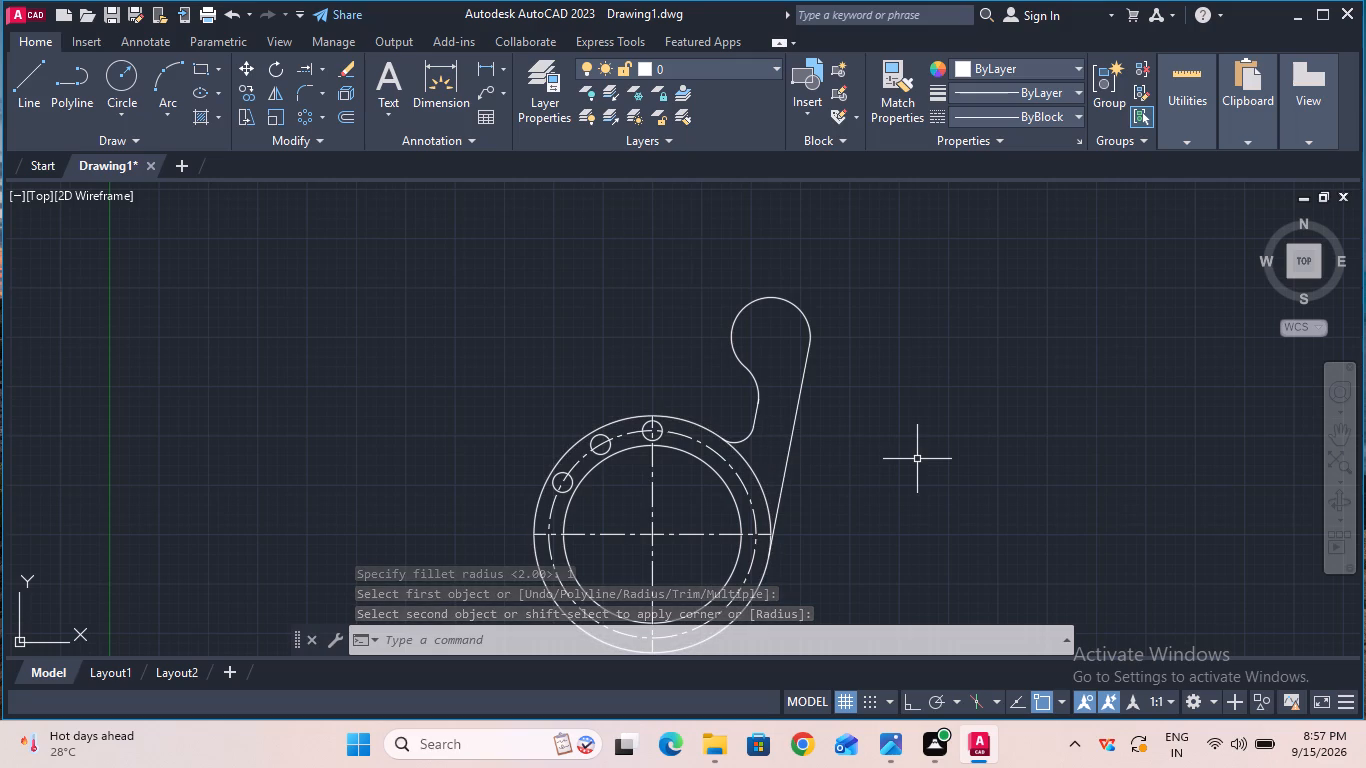
key(Escape)
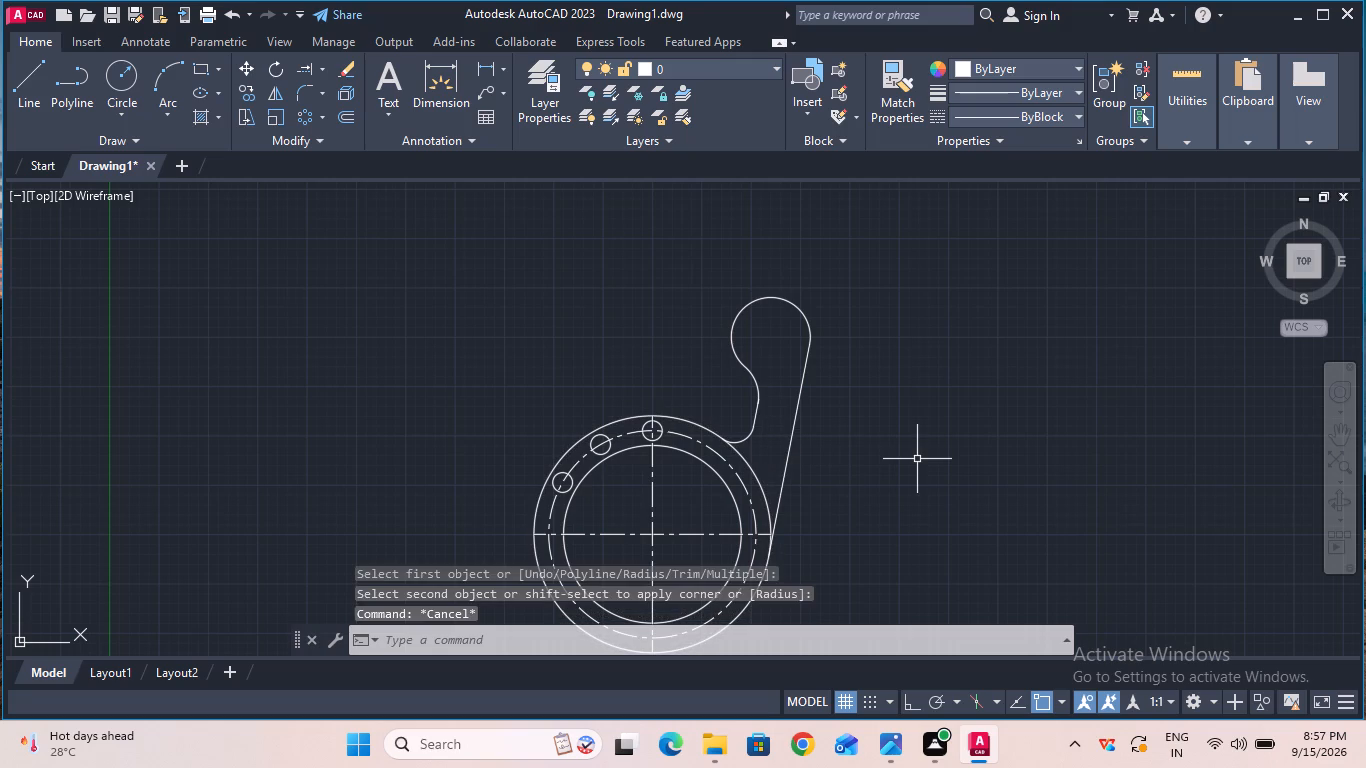
Trim the ring's outer circle between the new inner fillet and the outer slanted arm line.
click(321, 70)
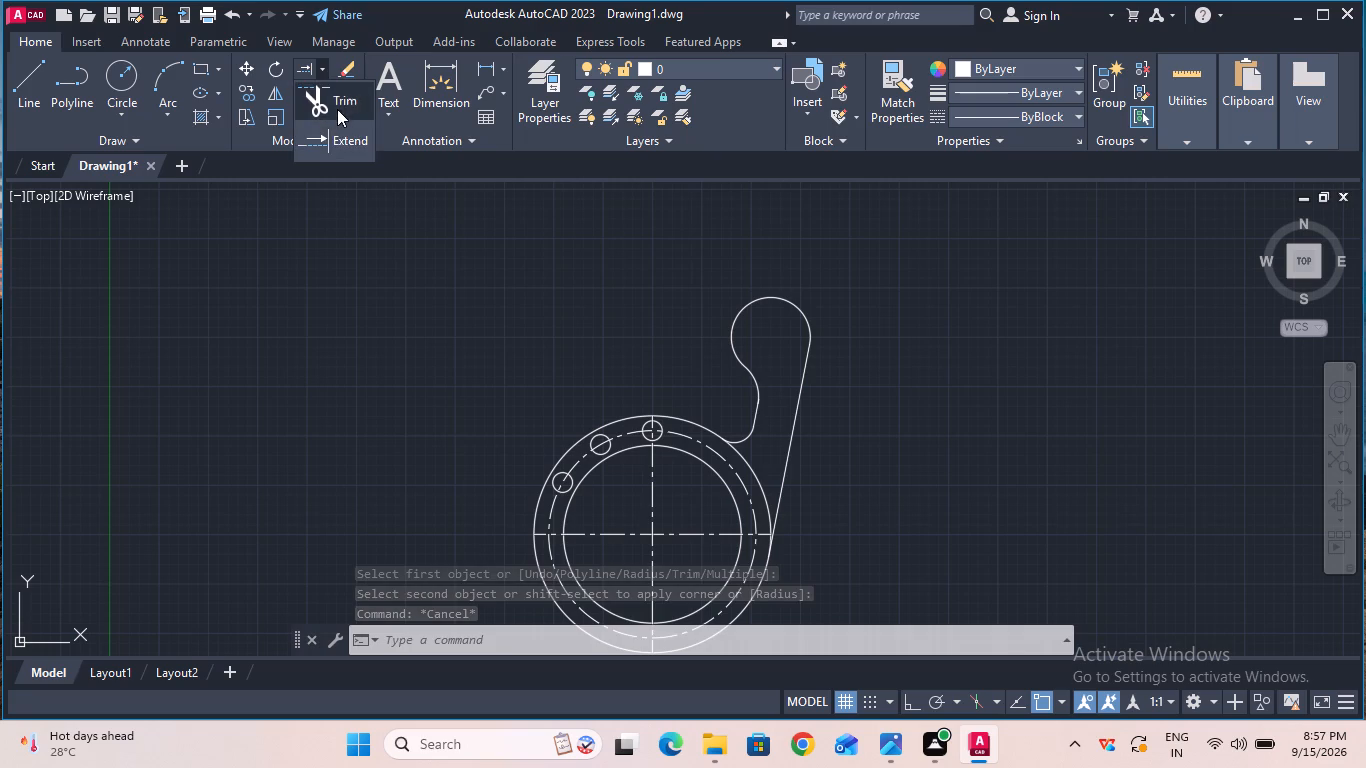
click(337, 105)
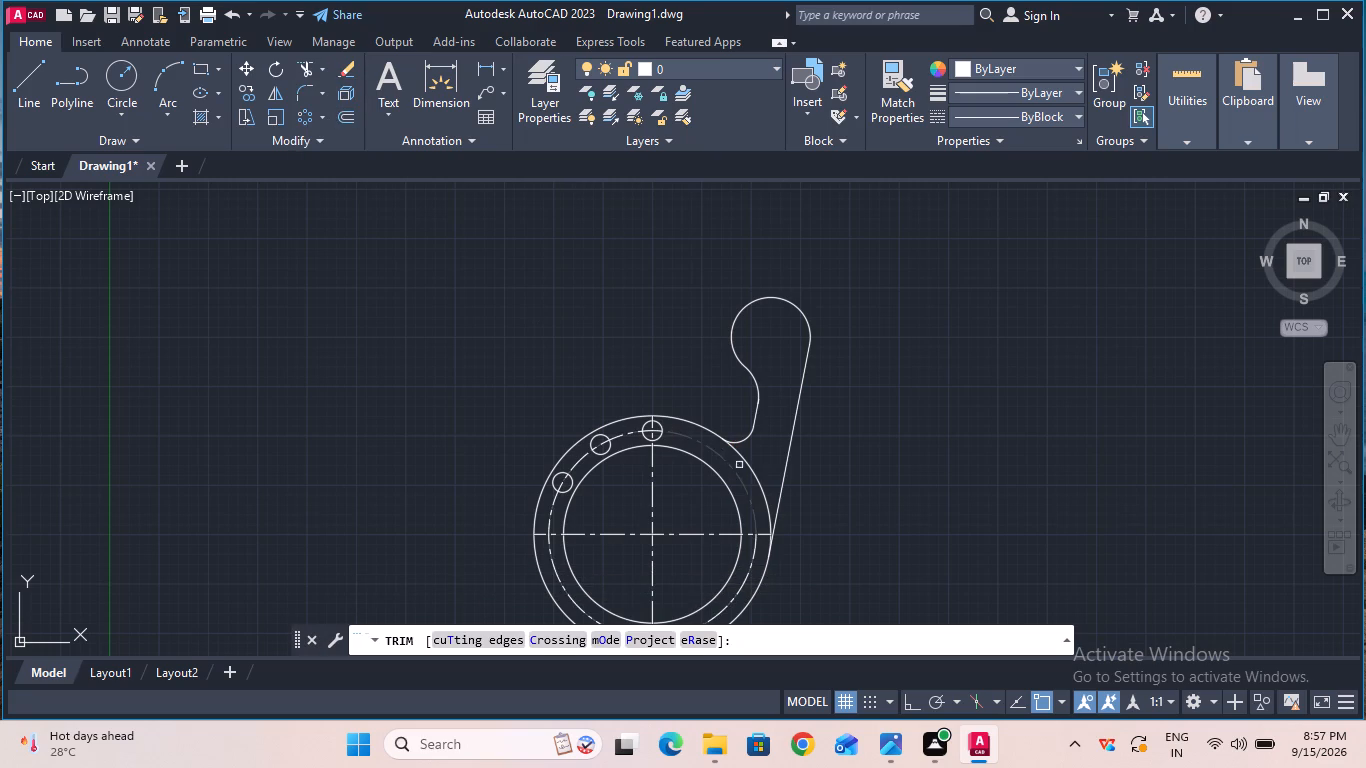
click(749, 468)
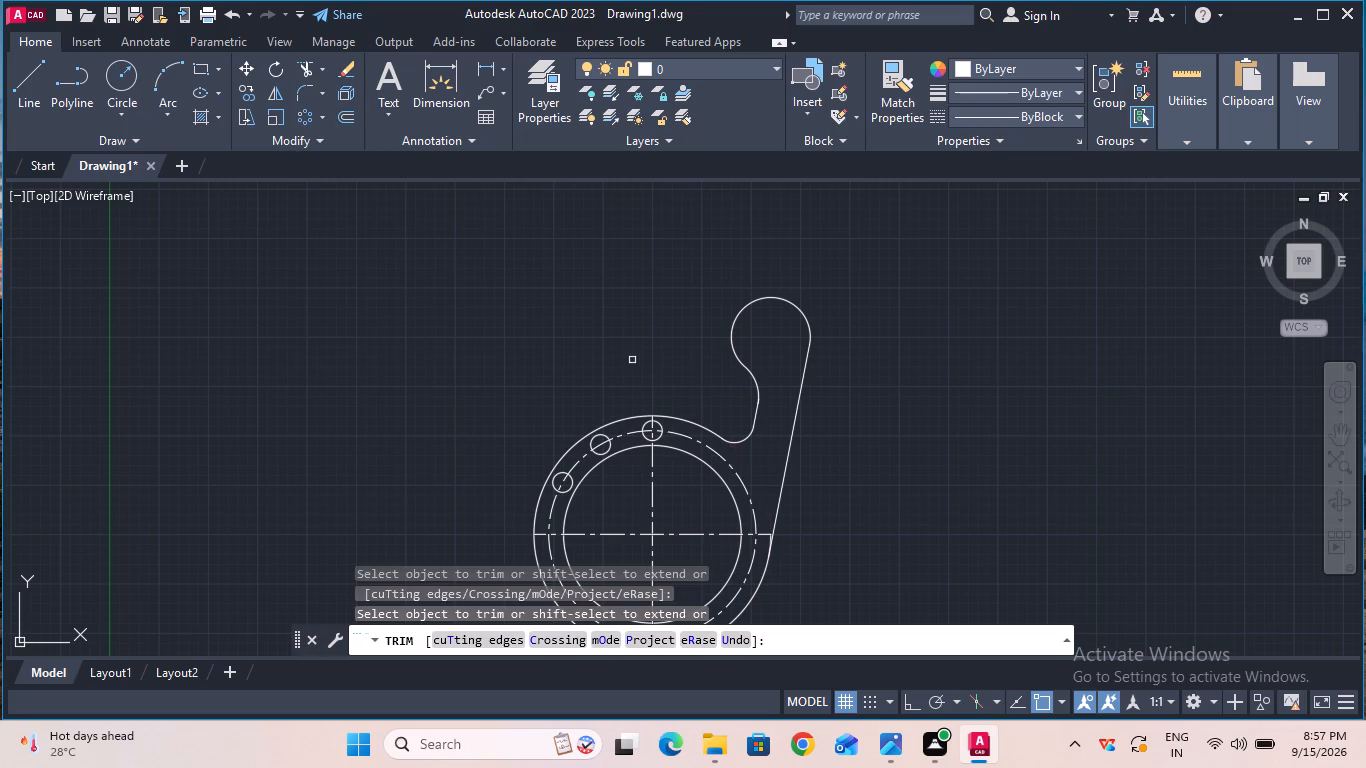
key(Escape)
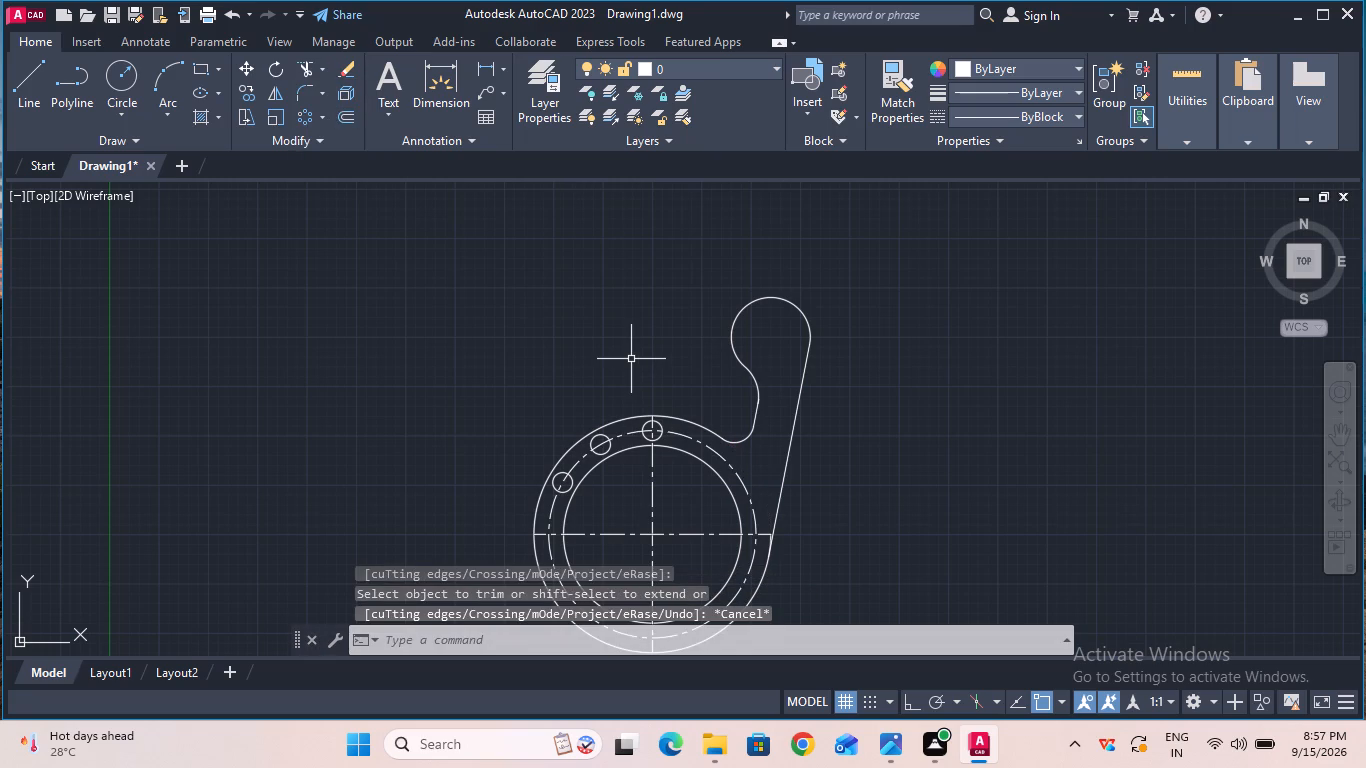
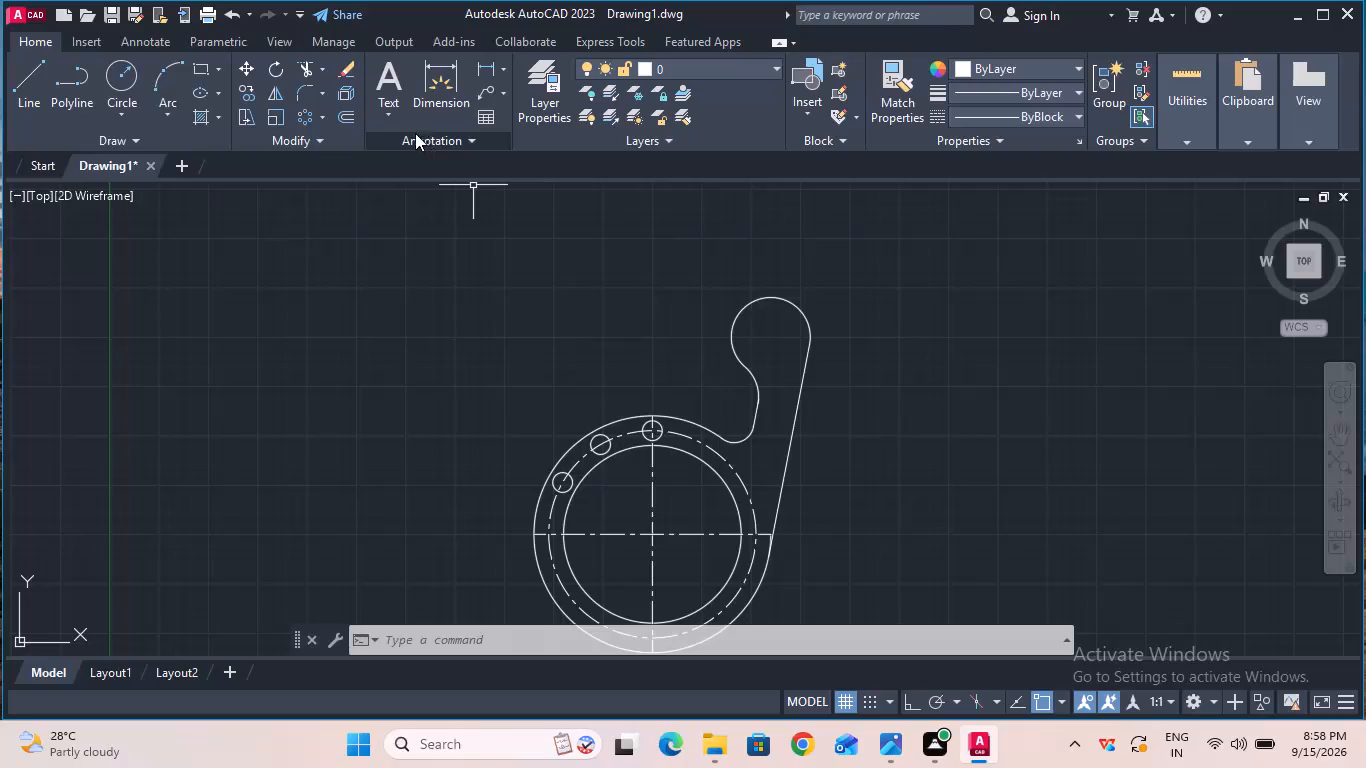
Measure the arm's width between the inner and outer slanted lines with an aligned dimension.
click(480, 70)
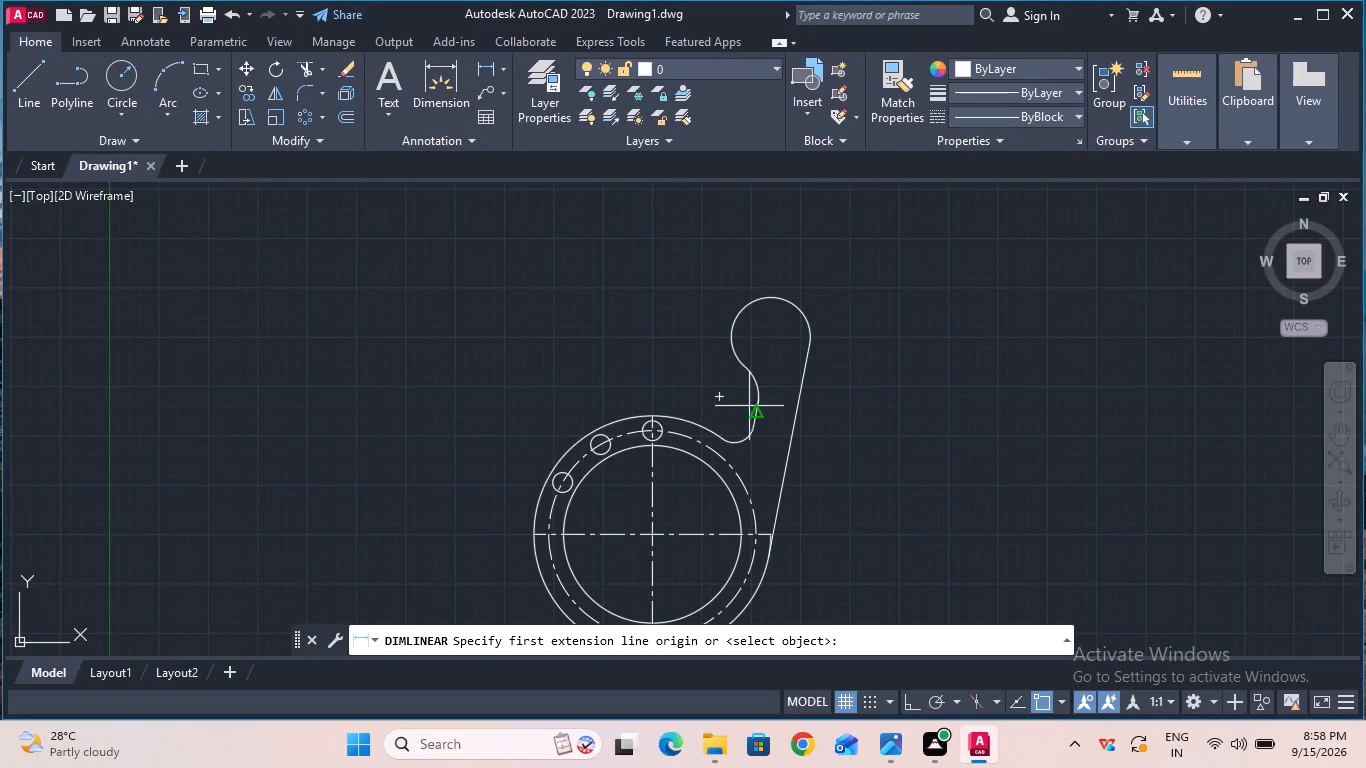
click(499, 74)
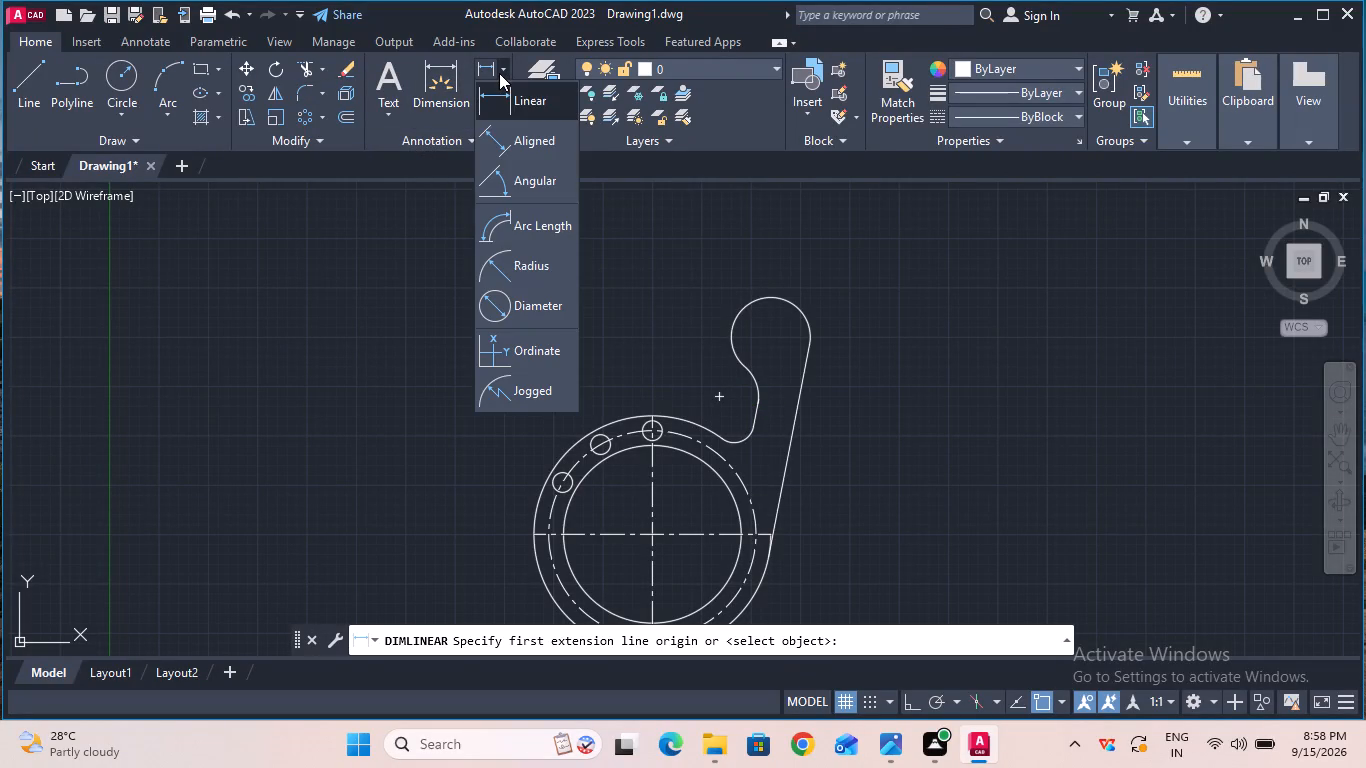
click(515, 136)
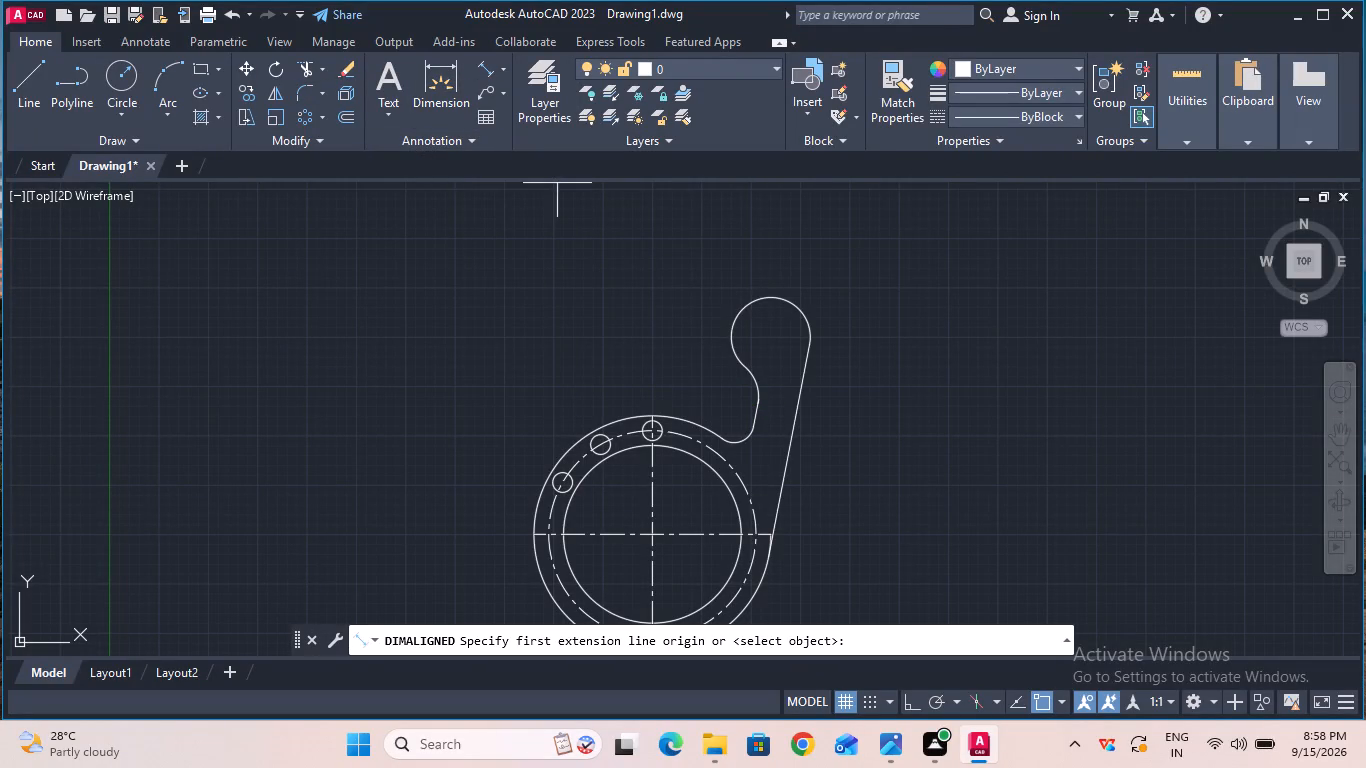
click(757, 418)
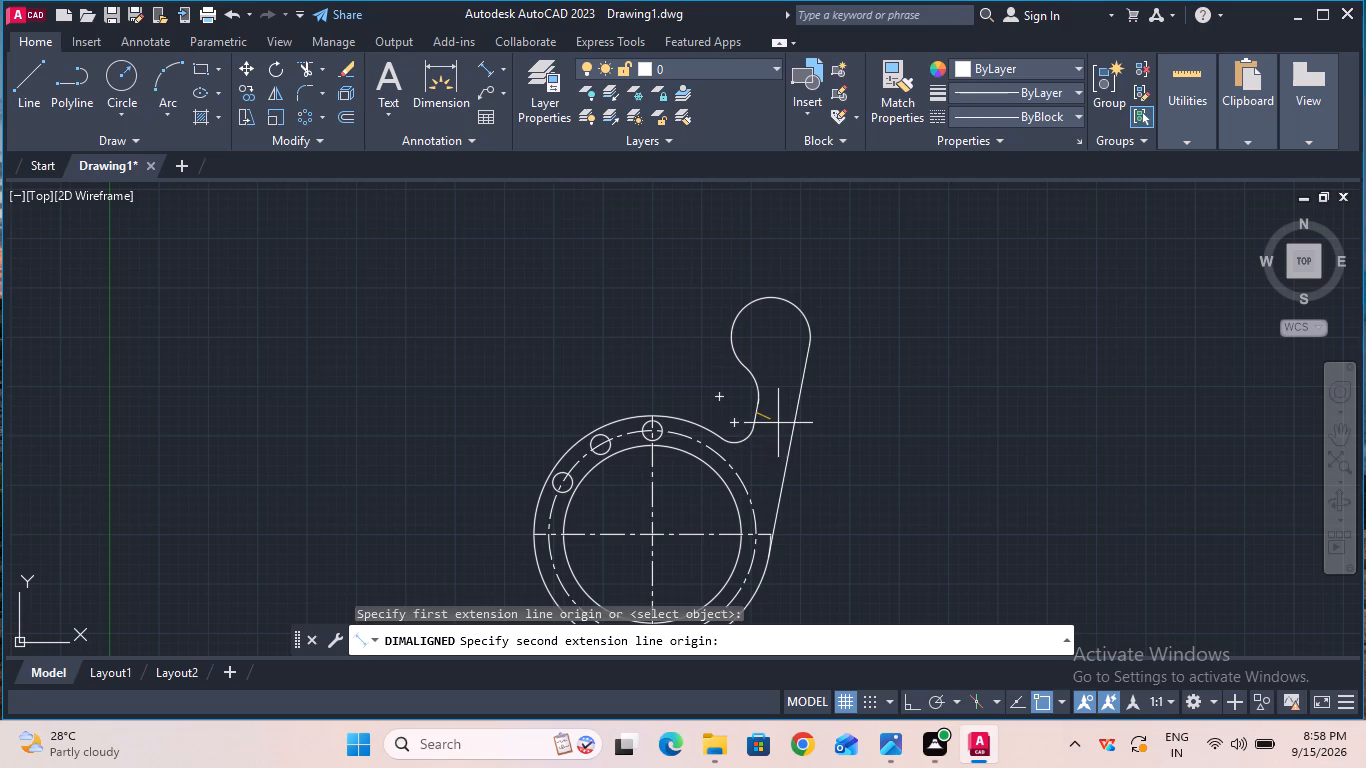
click(799, 423)
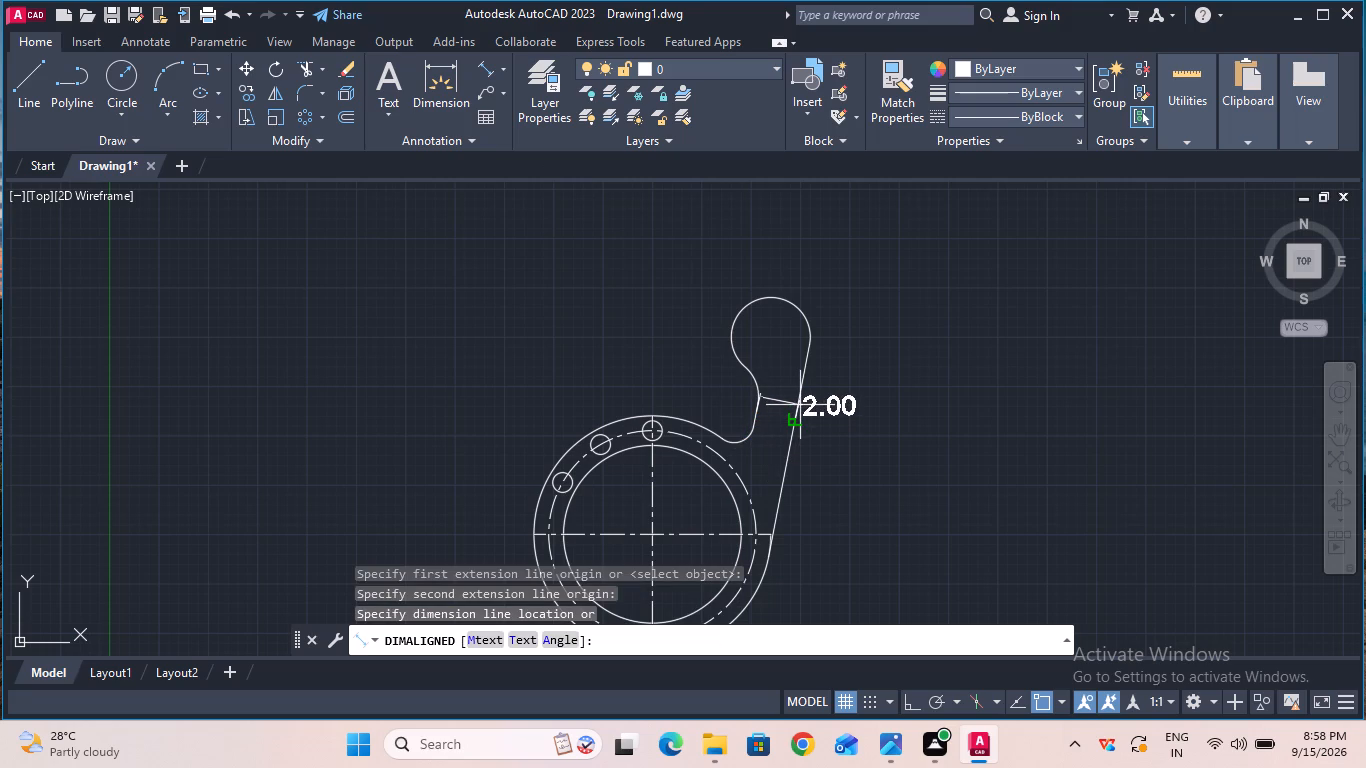
key(Escape)
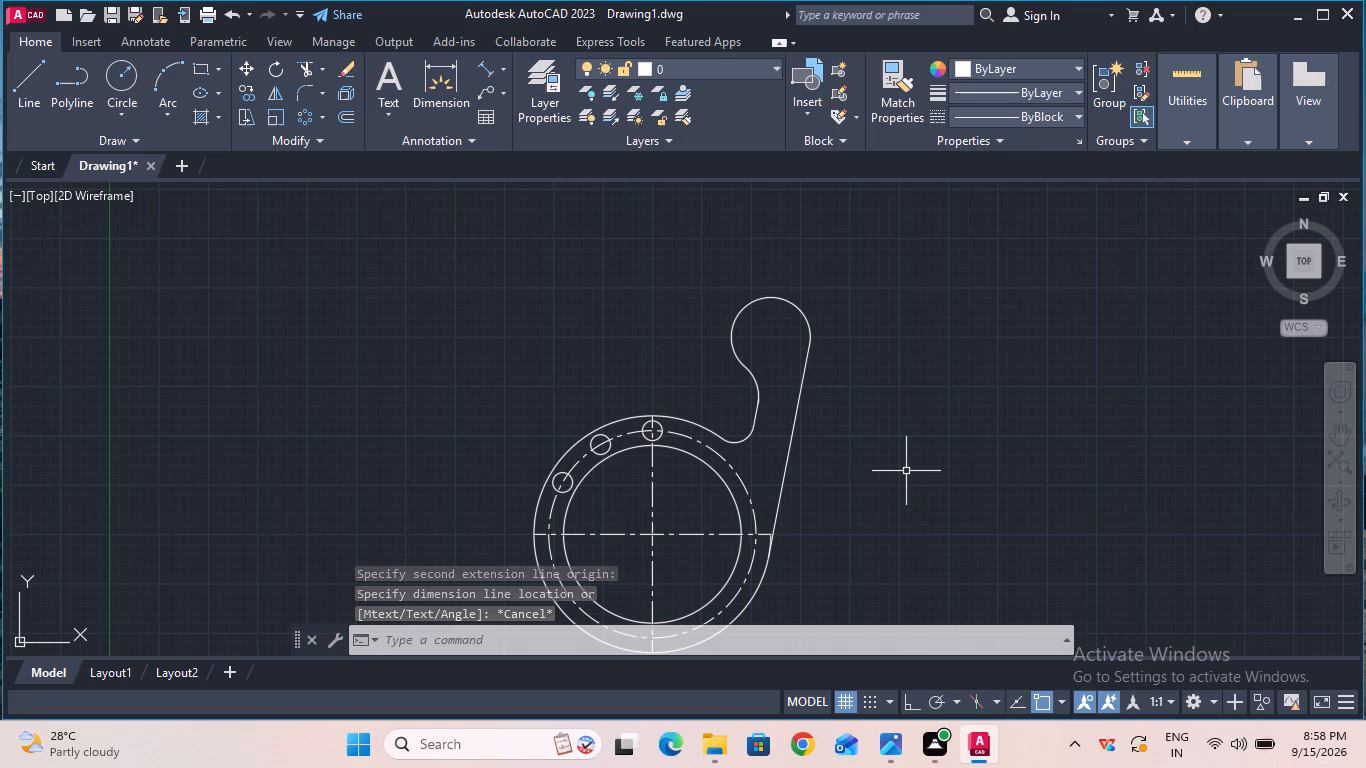
Trim away the lower half of the vertical centerline, from the ring's center down to its outer circle.
click(1333, 439)
drag(1018, 484, 995, 278)
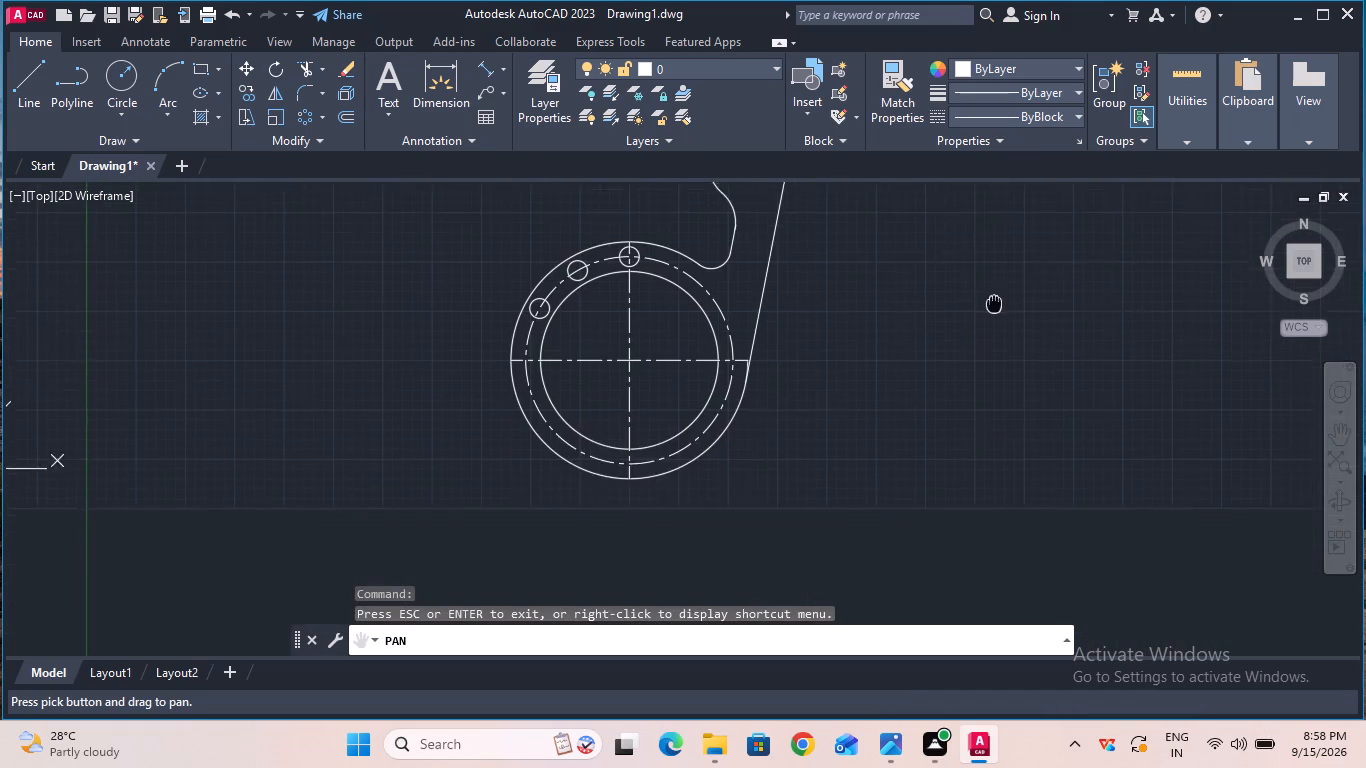
drag(995, 278, 1000, 255)
key(Escape)
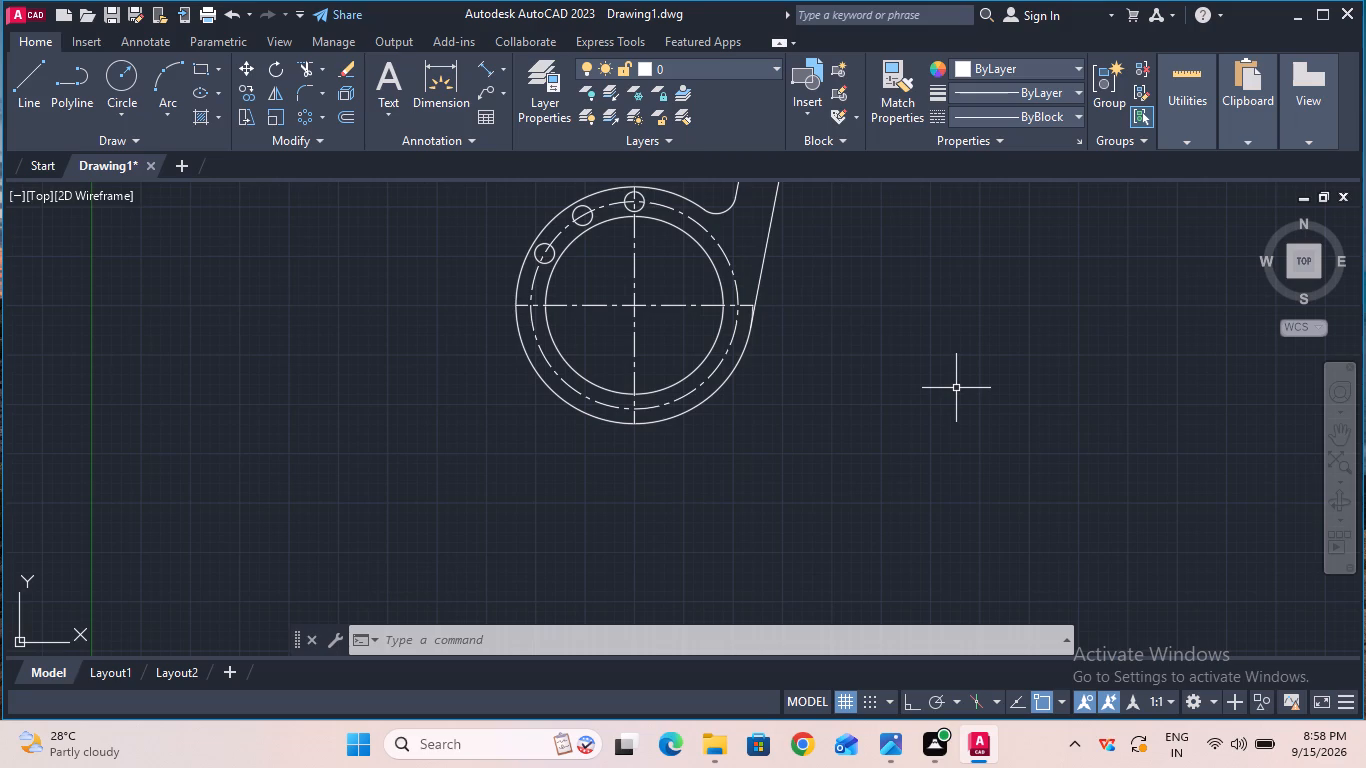
click(294, 66)
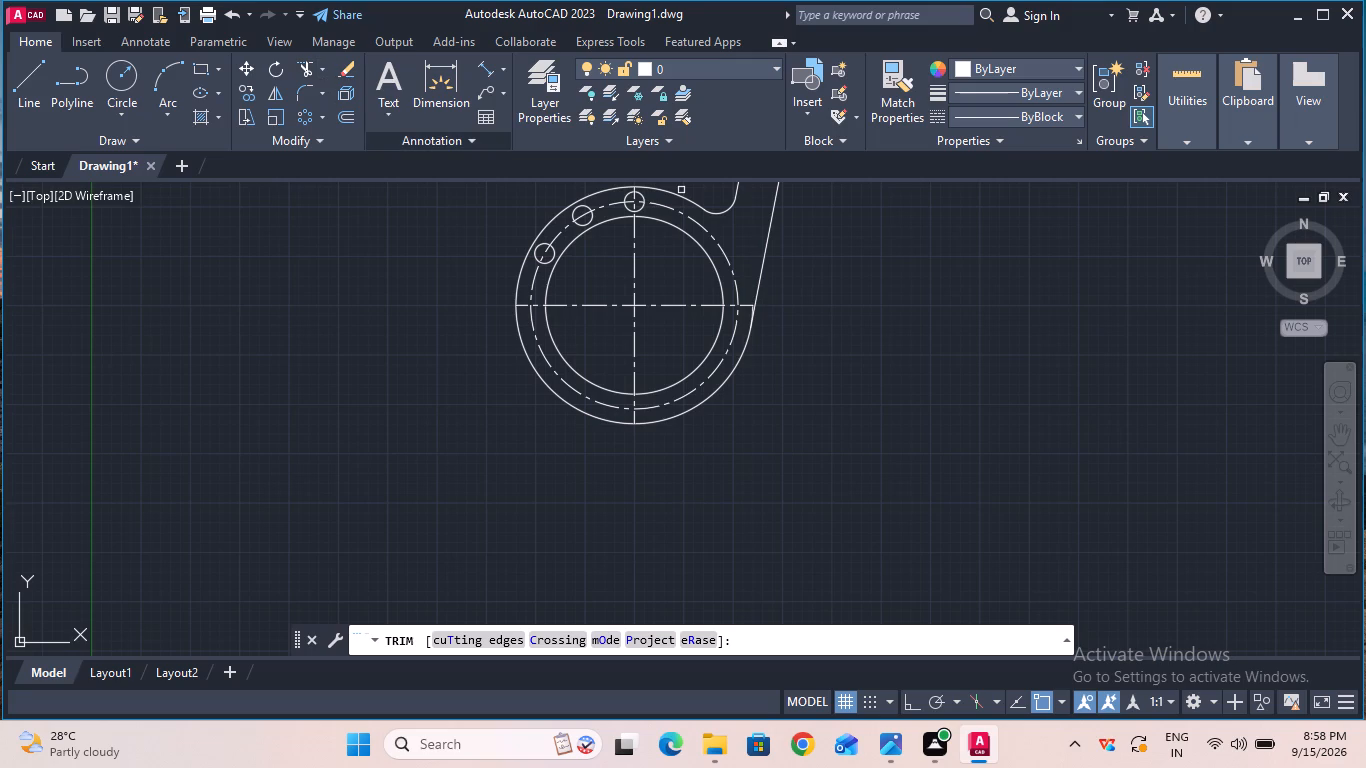
click(637, 356)
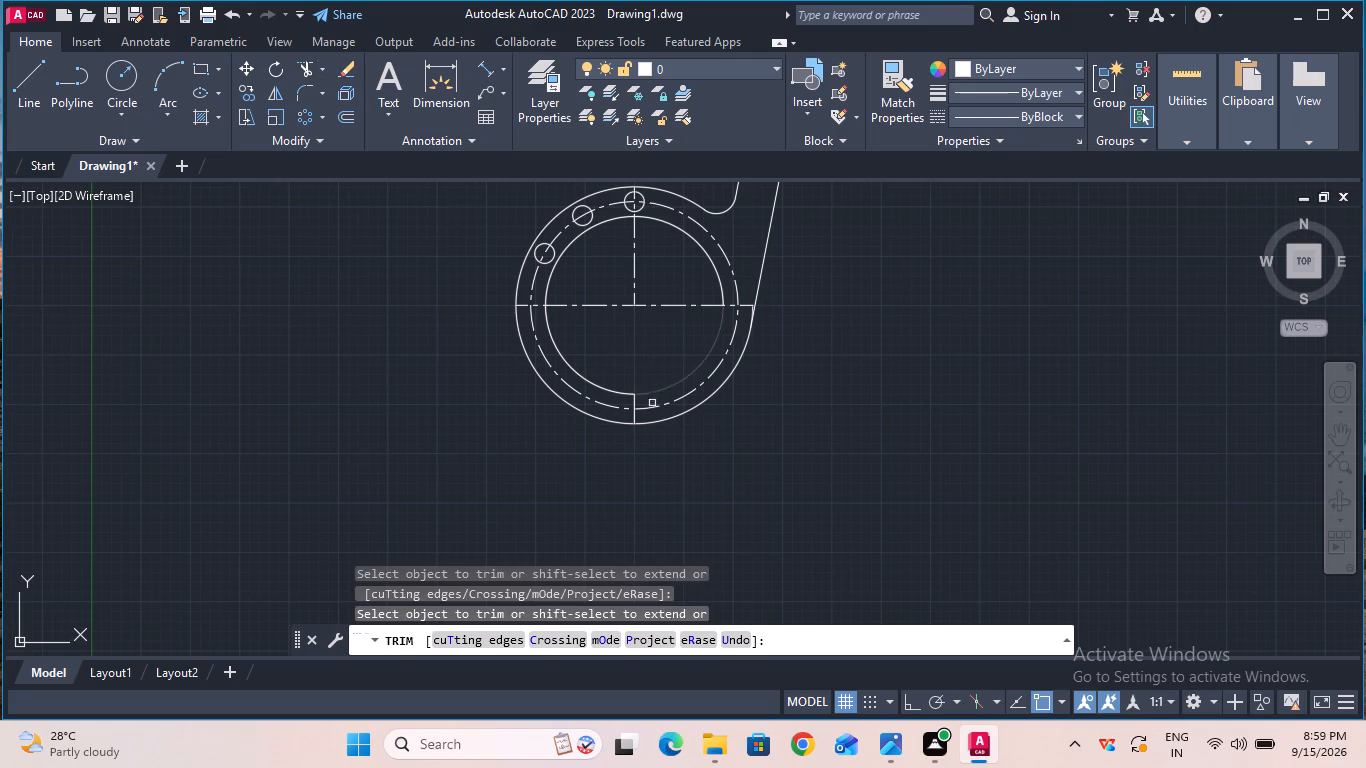
click(636, 400)
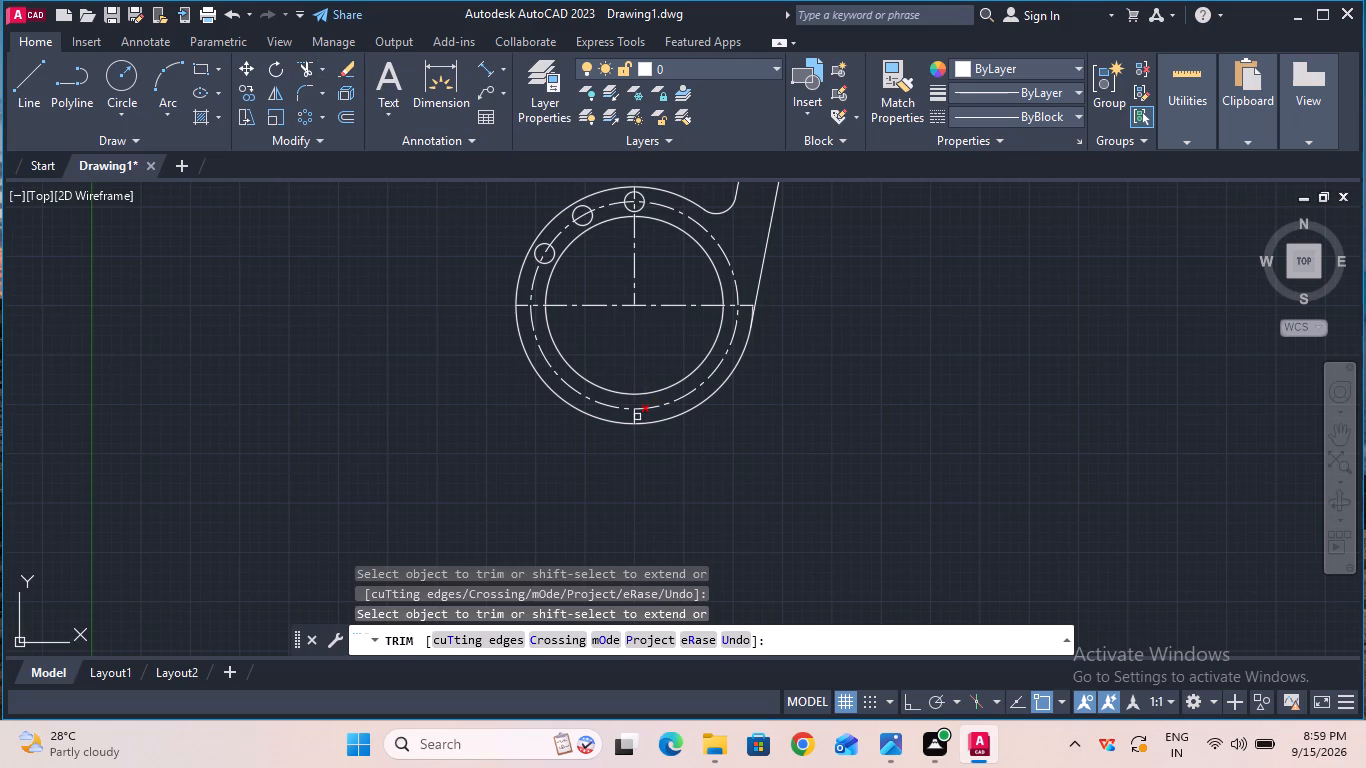
click(635, 417)
key(Escape)
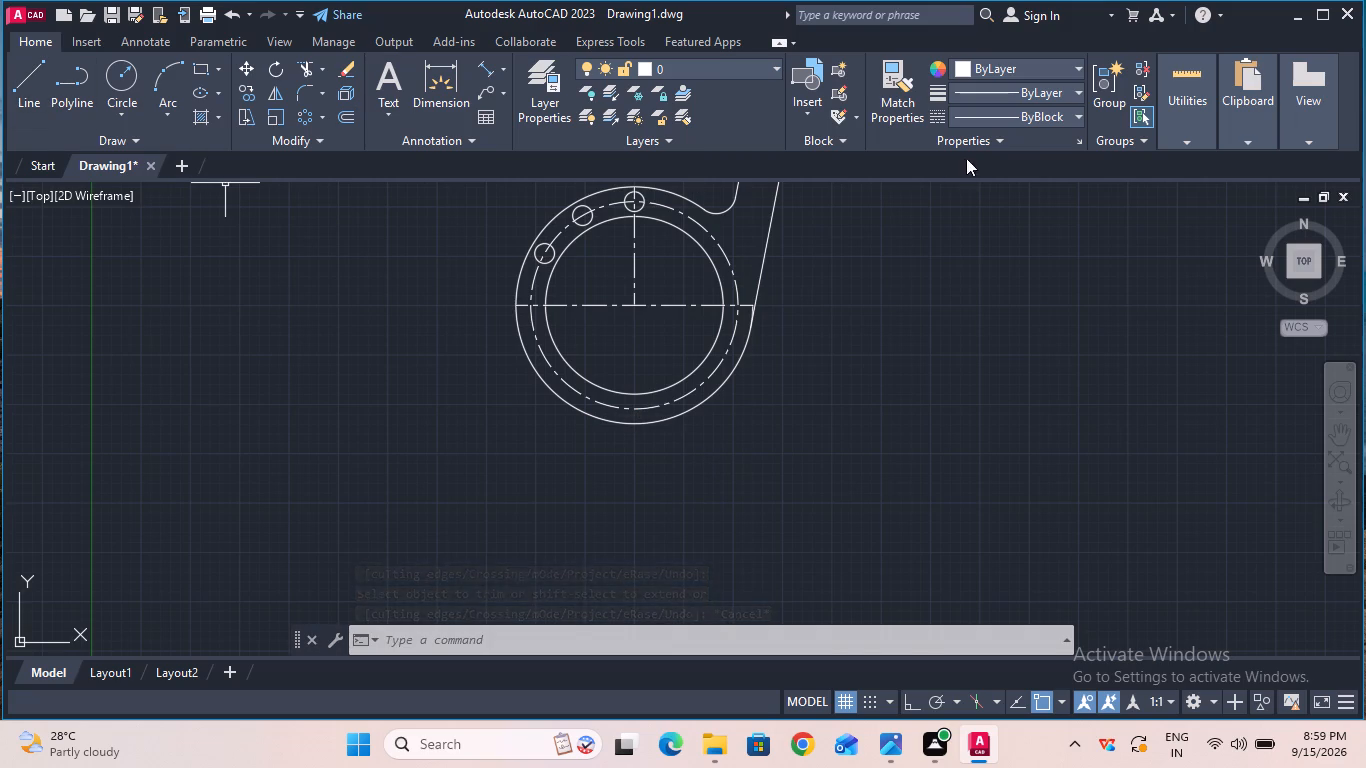
Draw a vertical line 18.5 long straight down from the ring's center using the CENTER linetype.
click(977, 124)
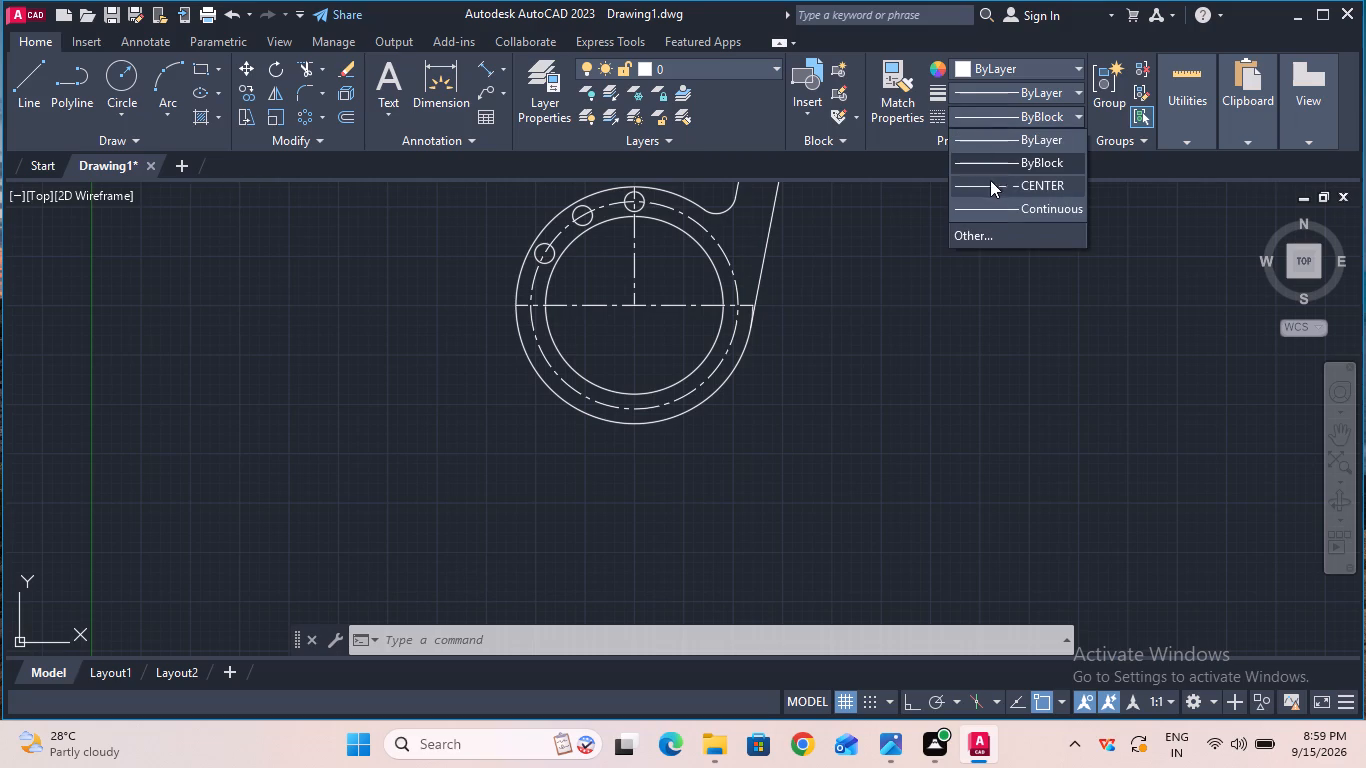
click(991, 183)
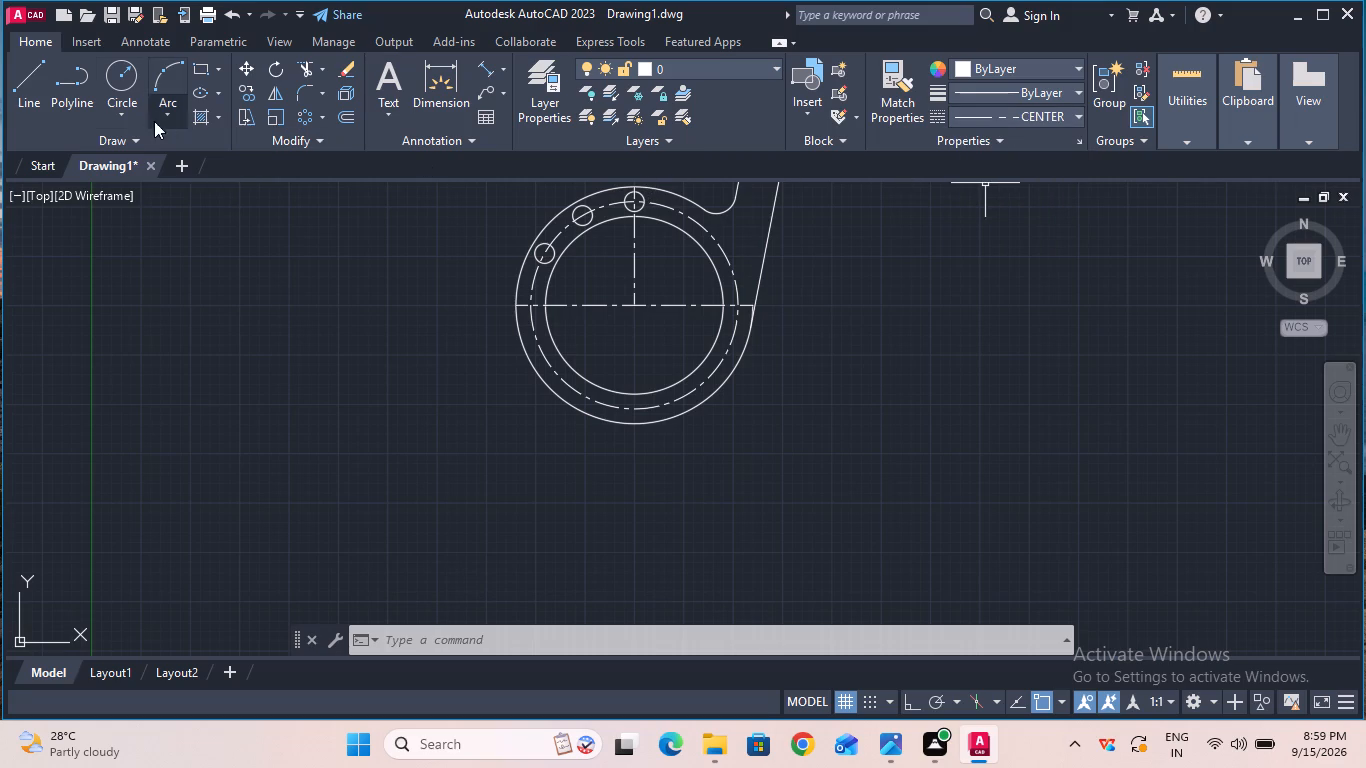
click(29, 98)
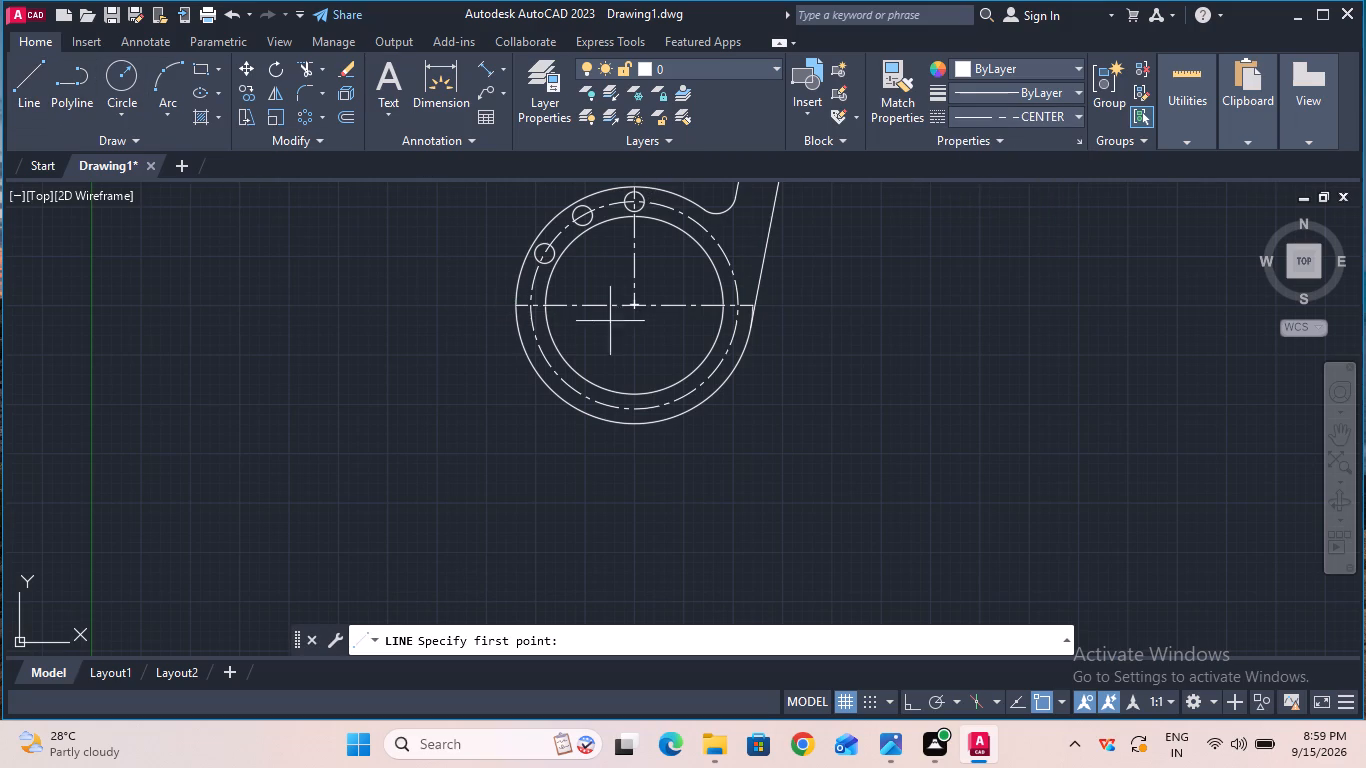
click(636, 307)
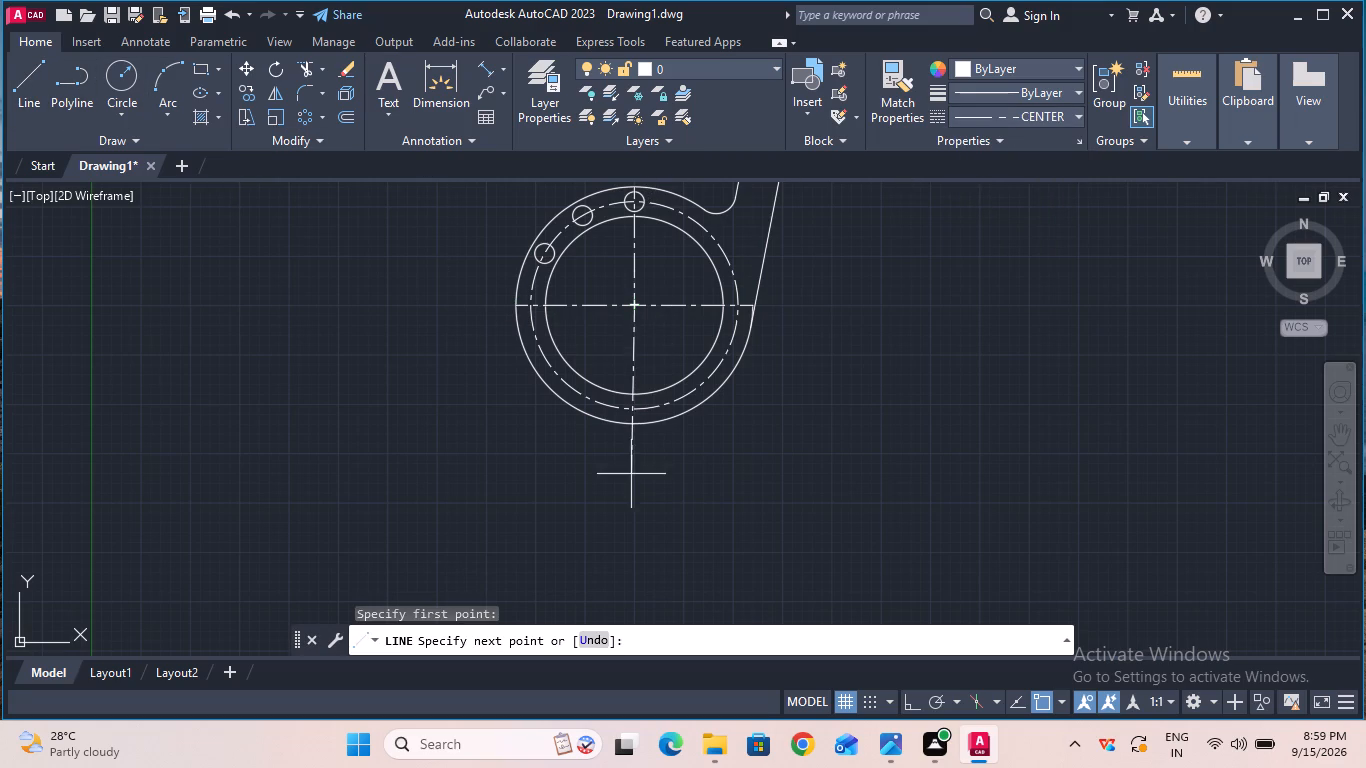
key(1)
text(8.5)
key(Return)
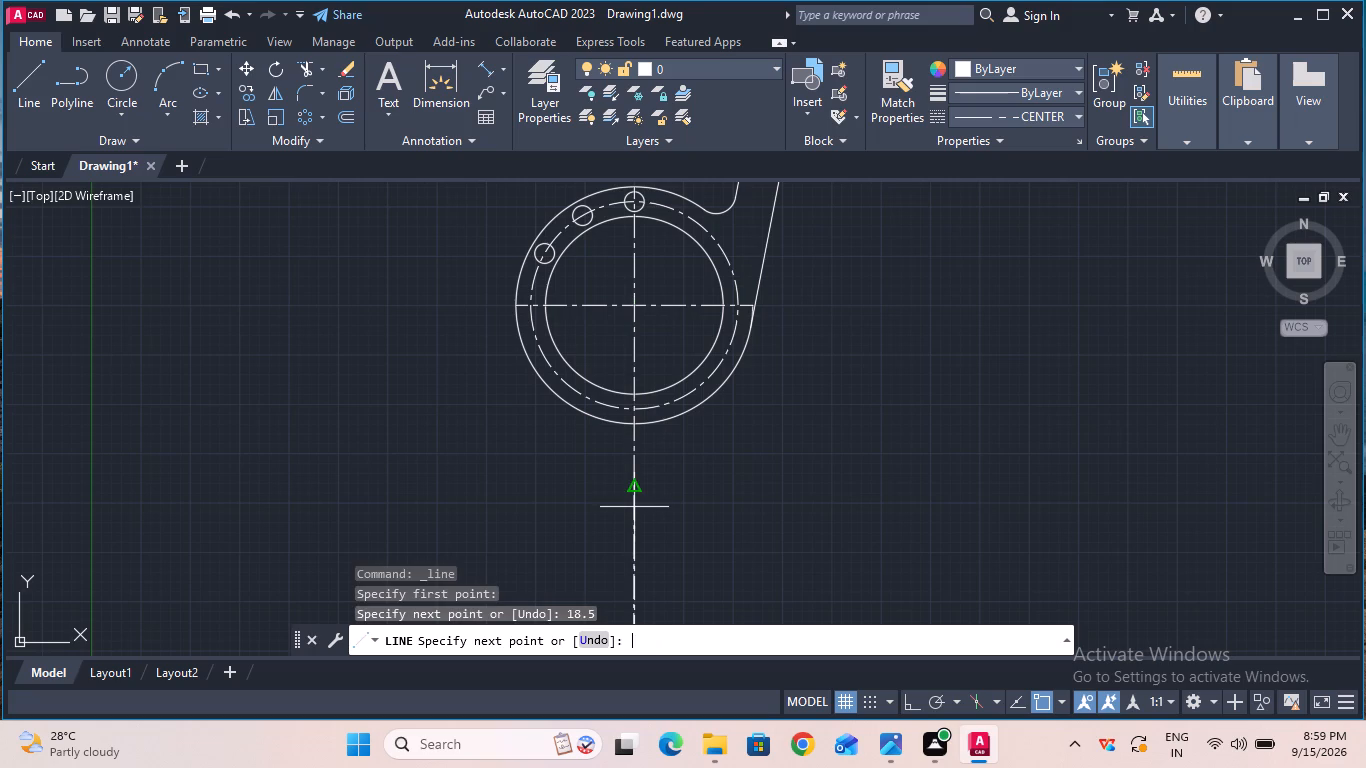
key(Escape)
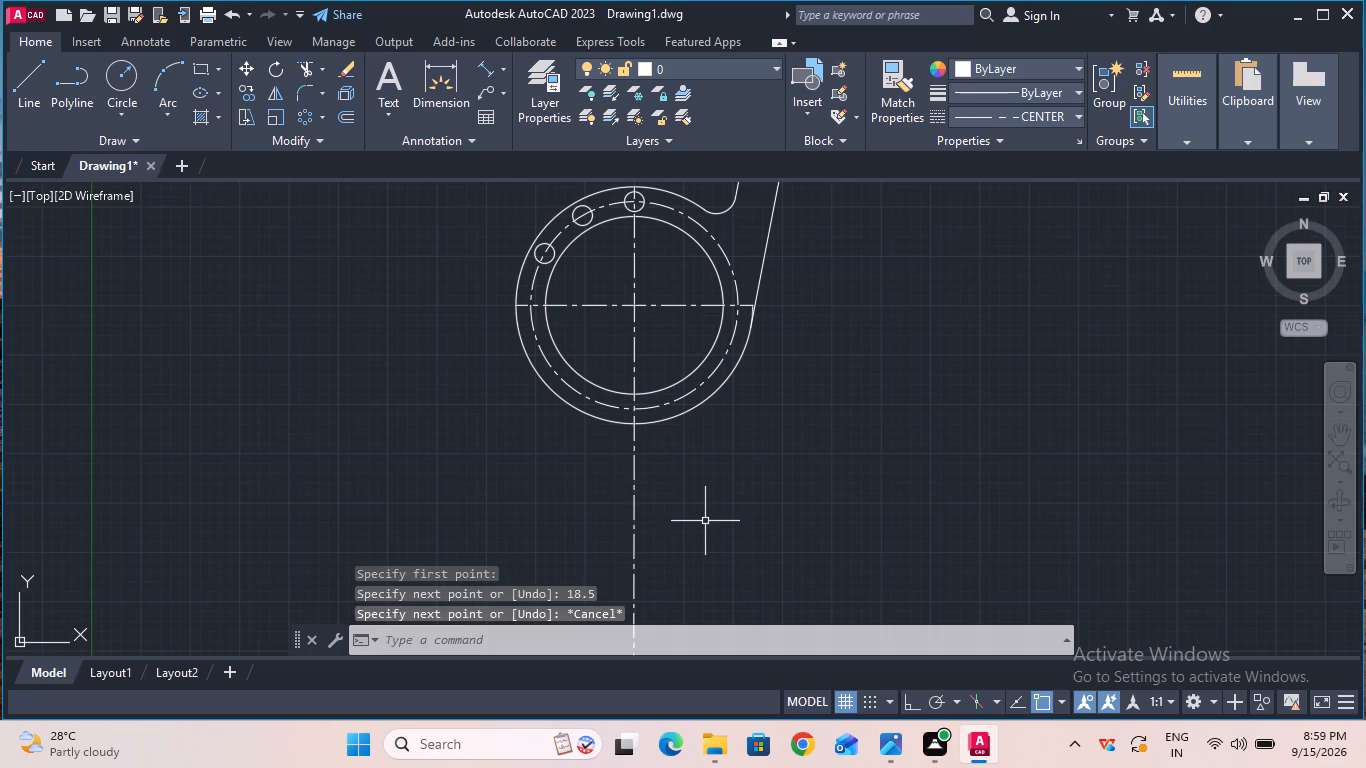
Measure the angle about the ring's center between the lowest and middle pin holes with an angular dimension.
ctrl+scroll(705, 521, down, 2)
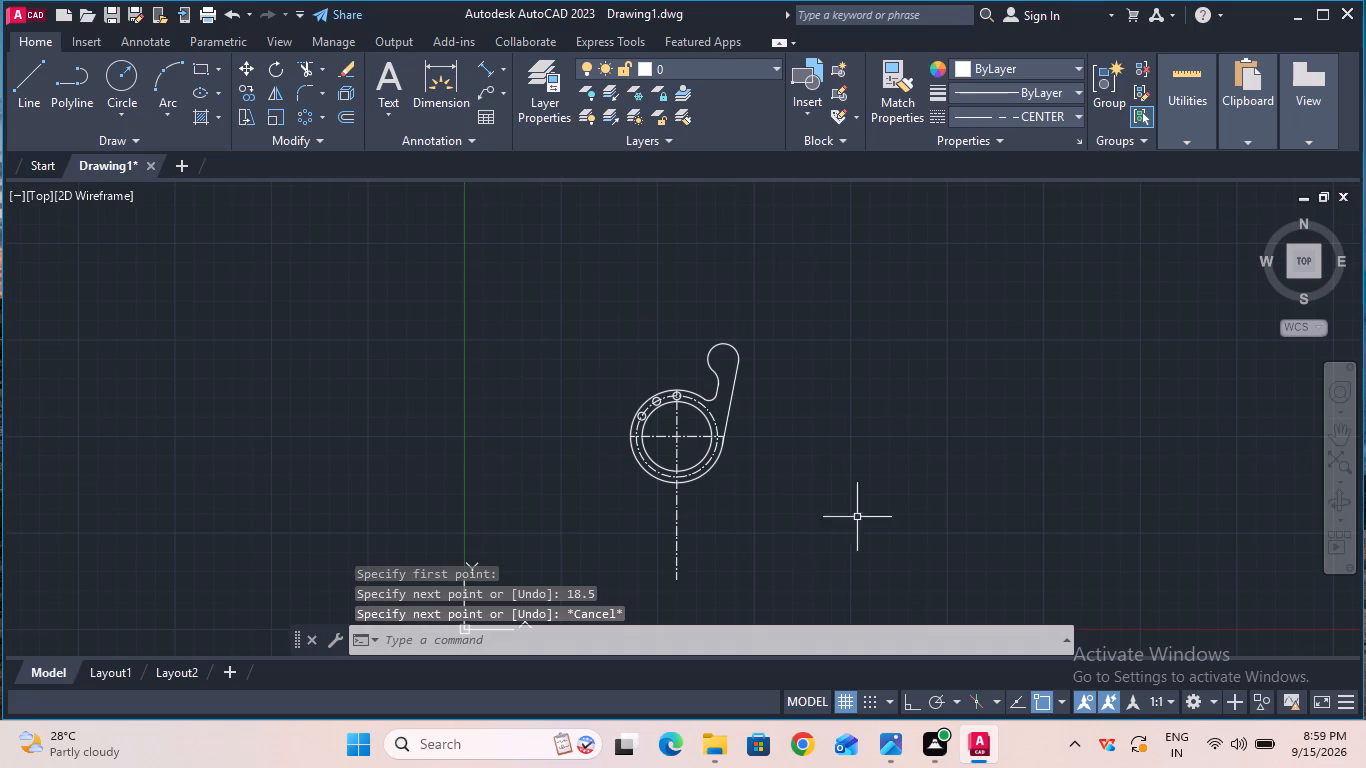
click(1345, 443)
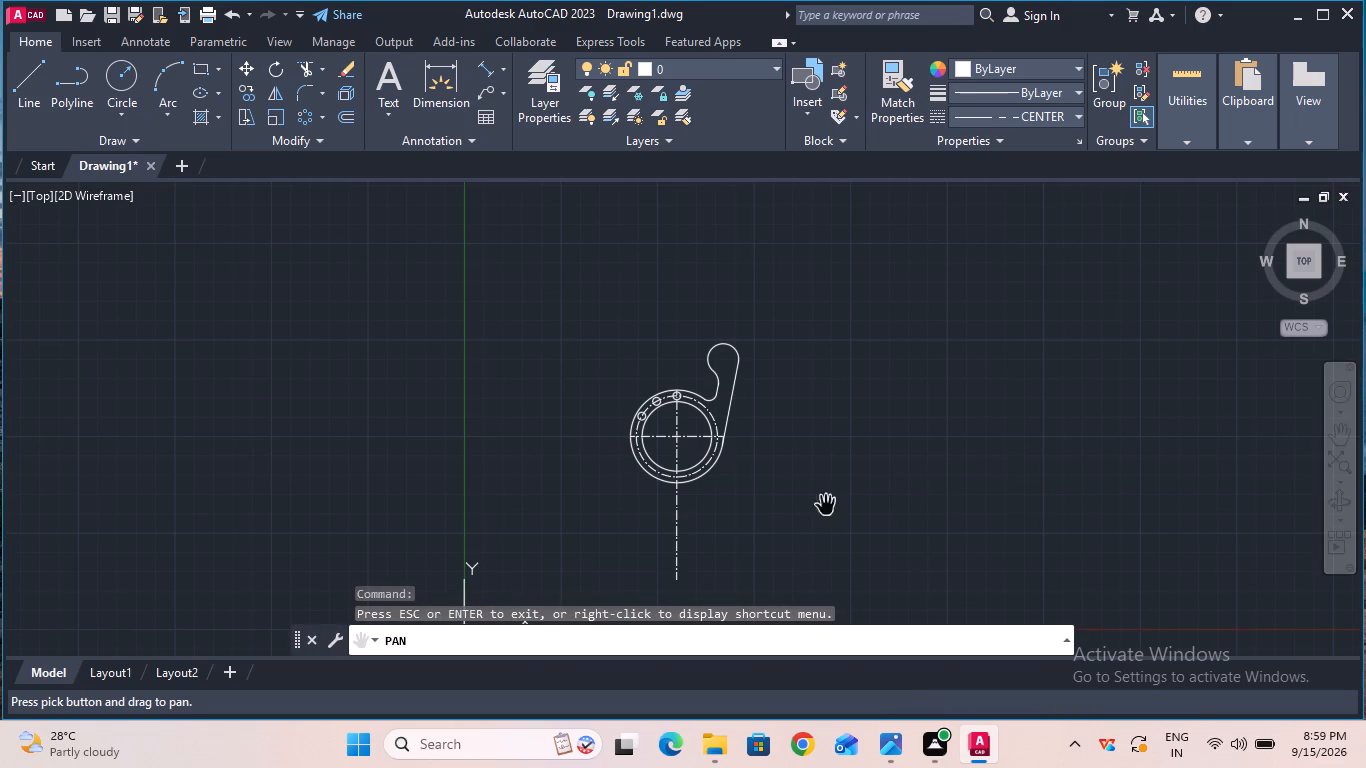
drag(752, 526, 753, 428)
key(Escape)
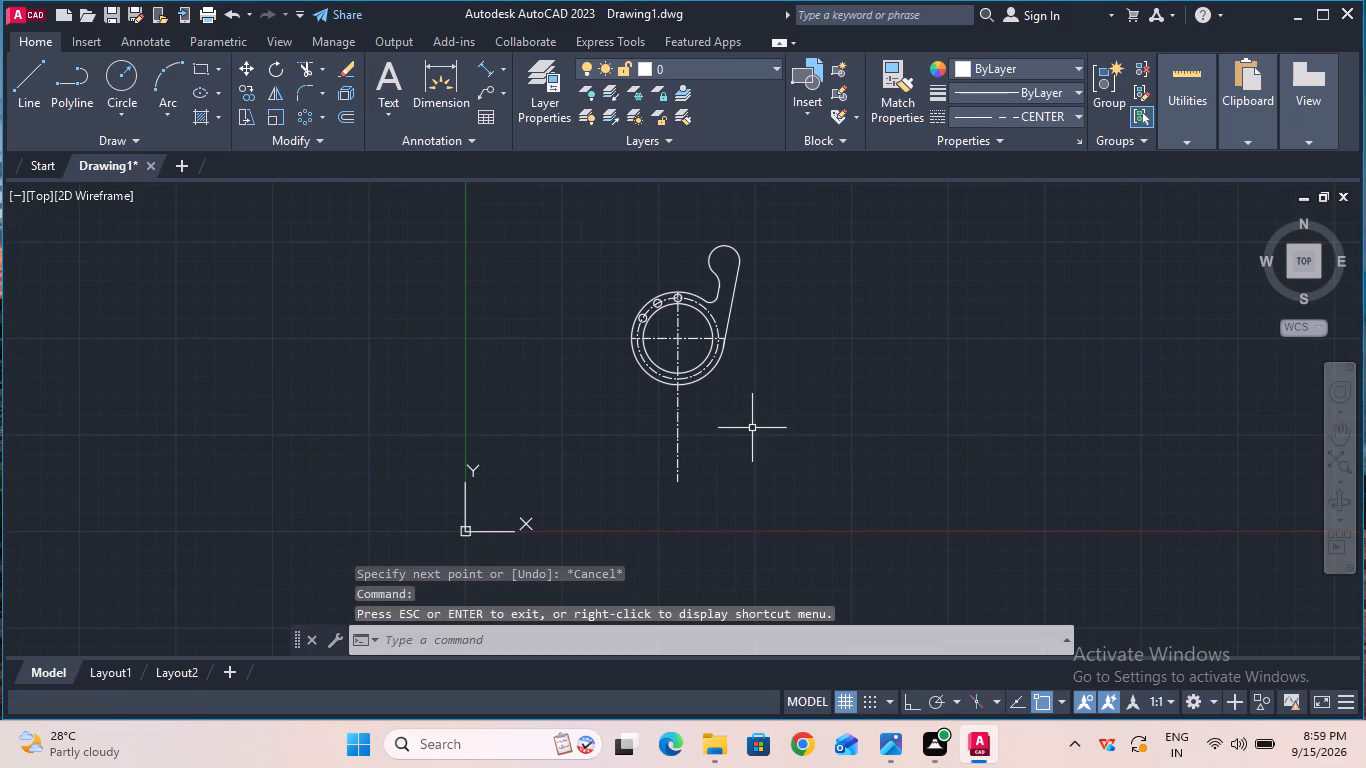
ctrl+scroll(752, 428, up, 3)
ctrl+scroll(752, 428, down, 2)
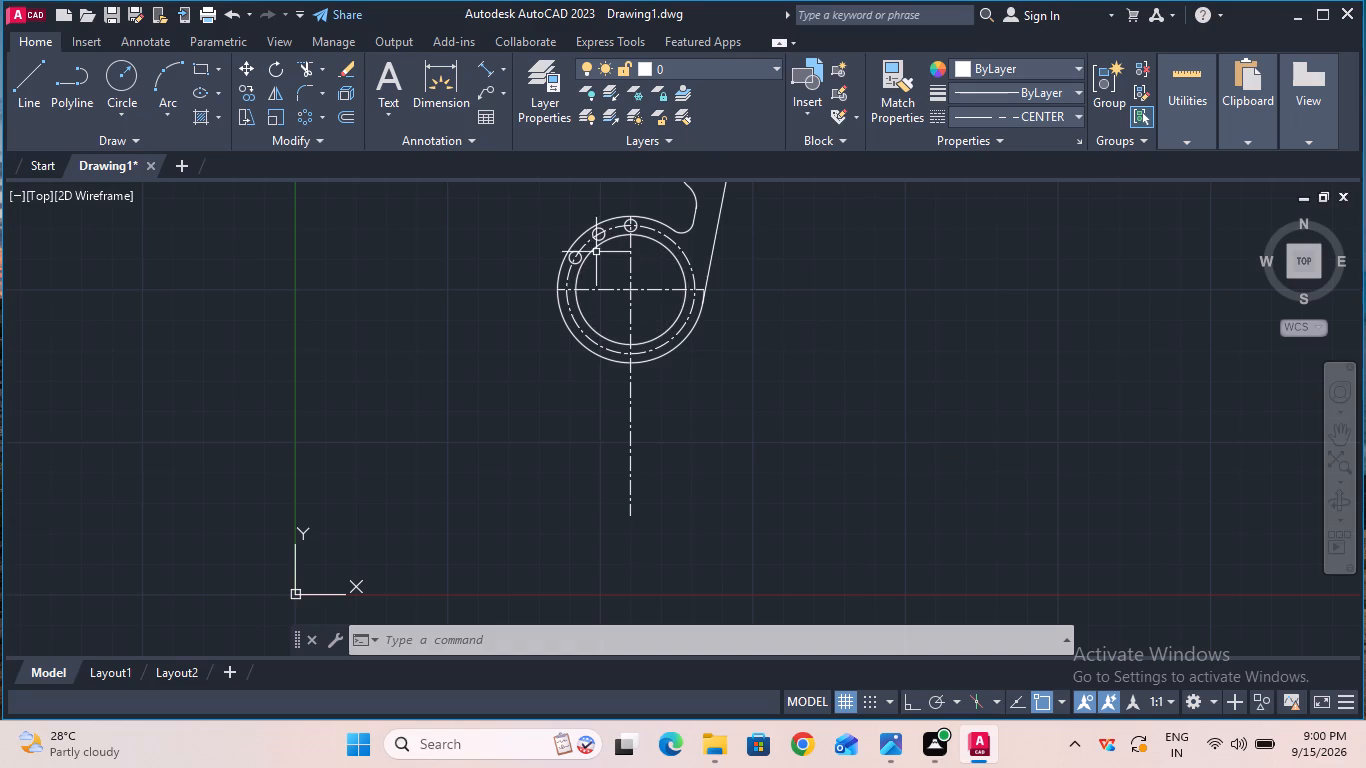
ctrl+scroll(596, 252, up, 2)
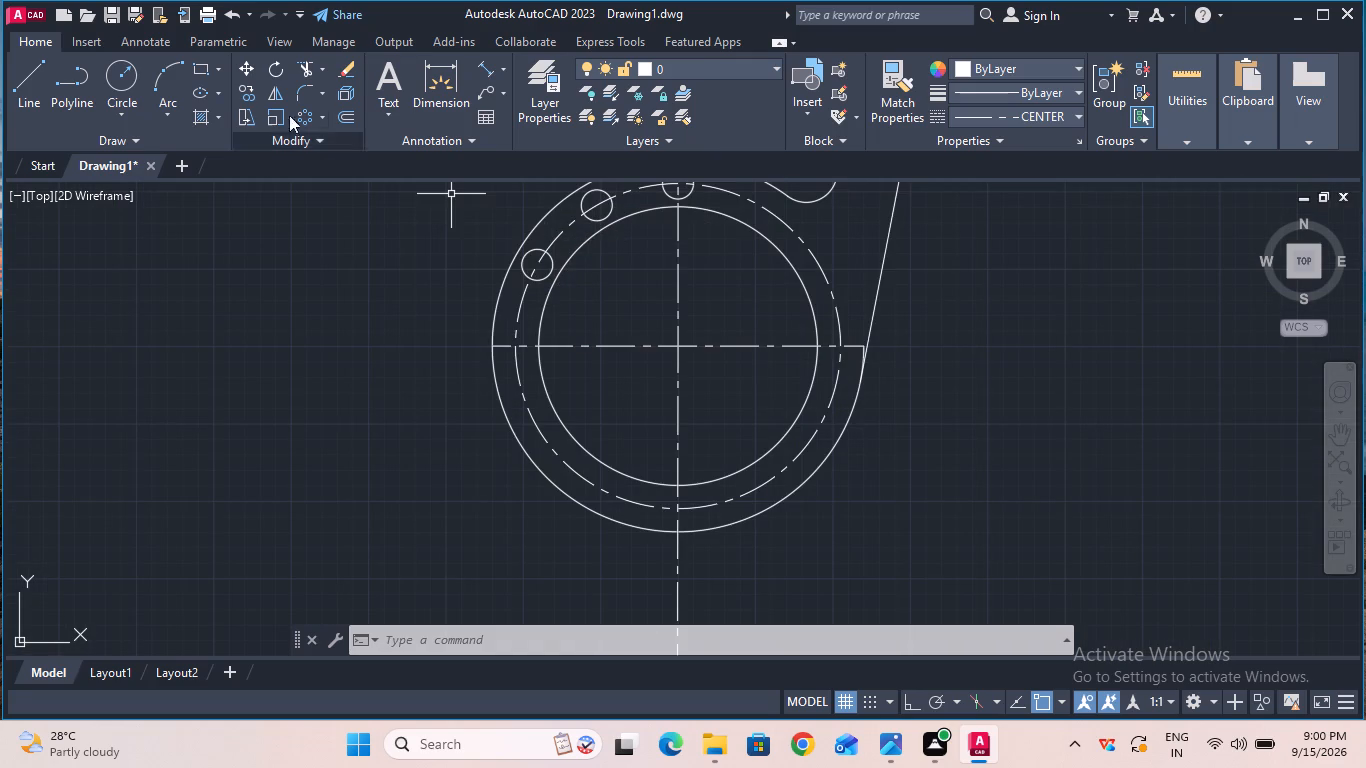
click(17, 75)
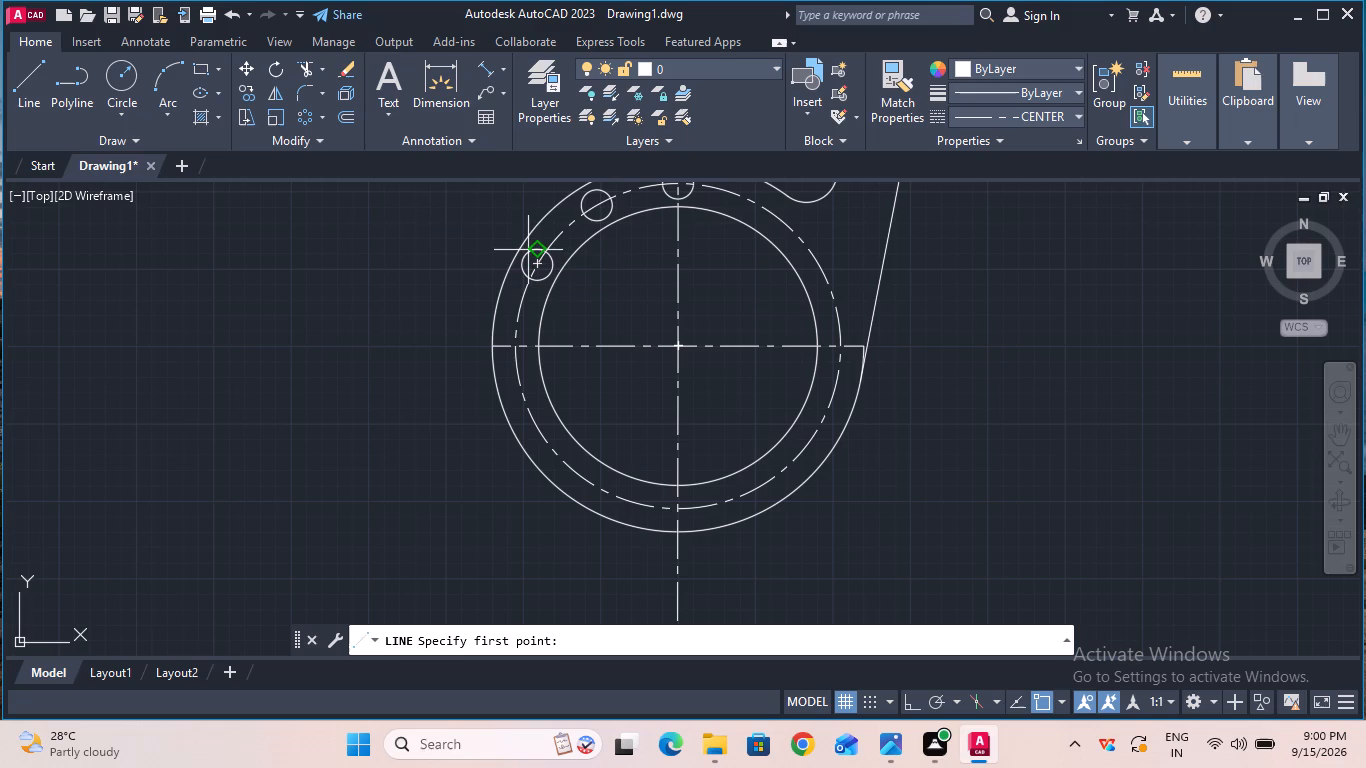
key(Escape)
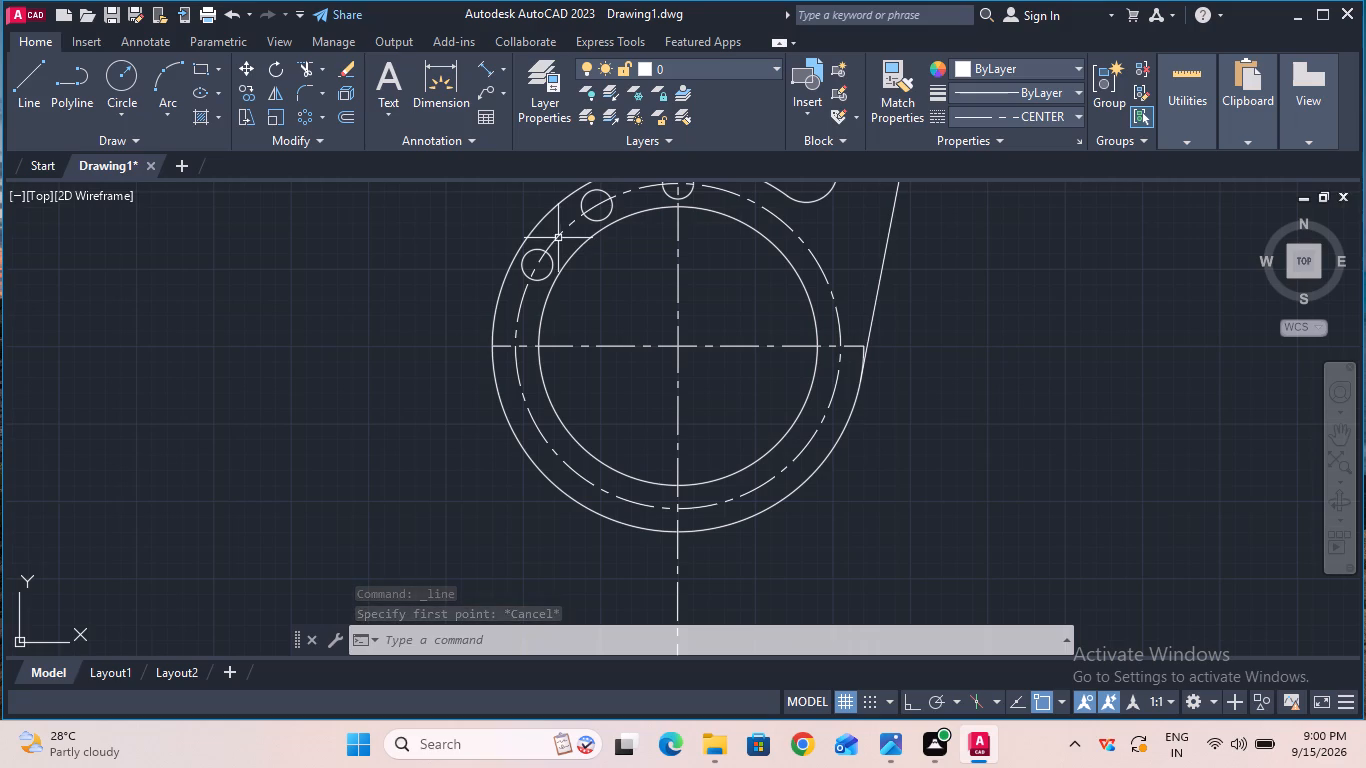
click(497, 66)
click(501, 66)
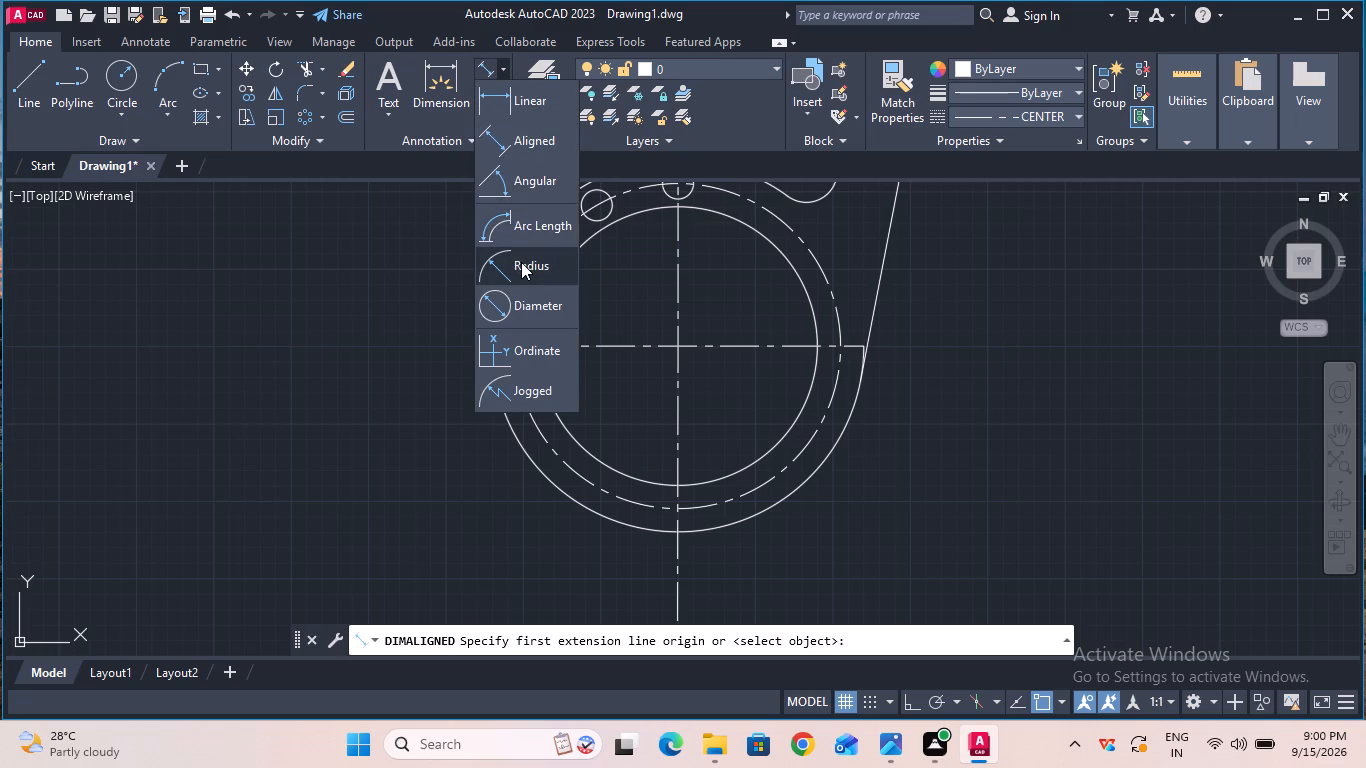
click(530, 178)
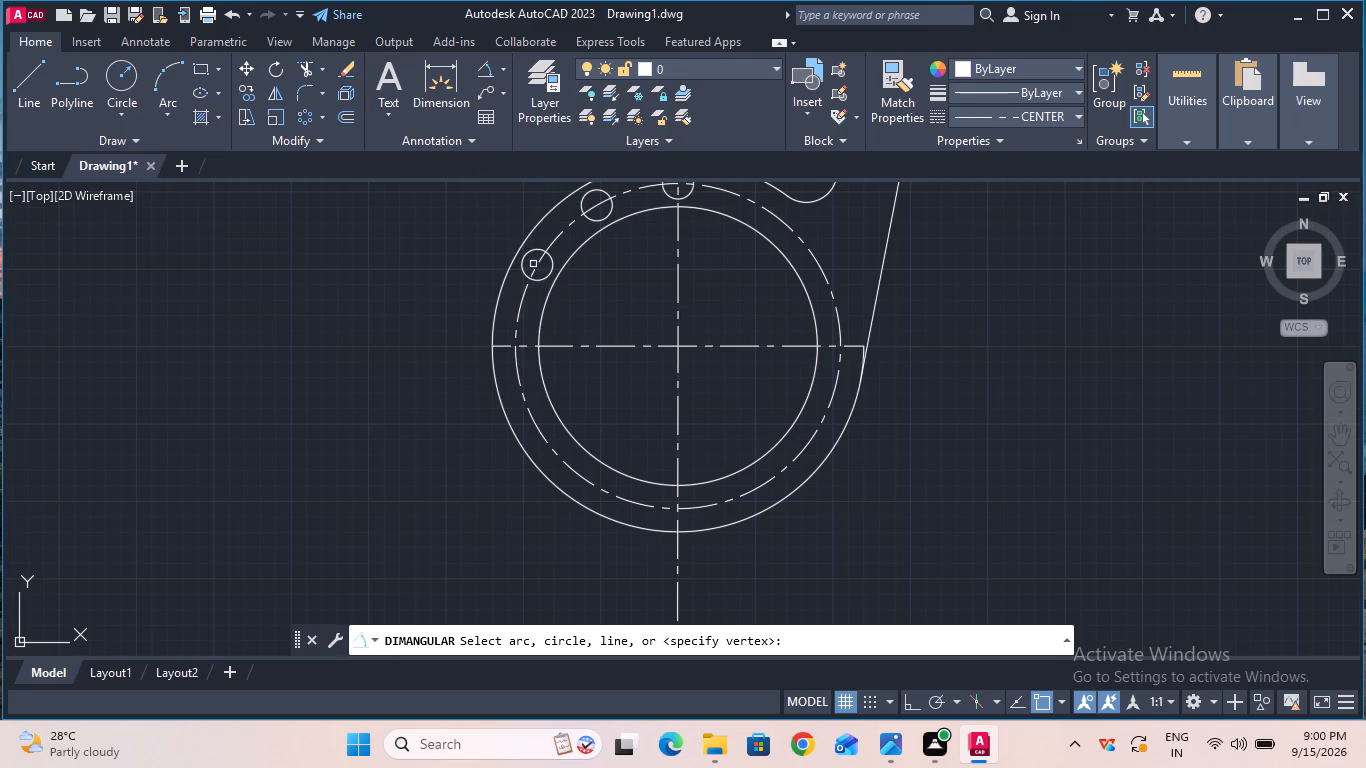
click(535, 267)
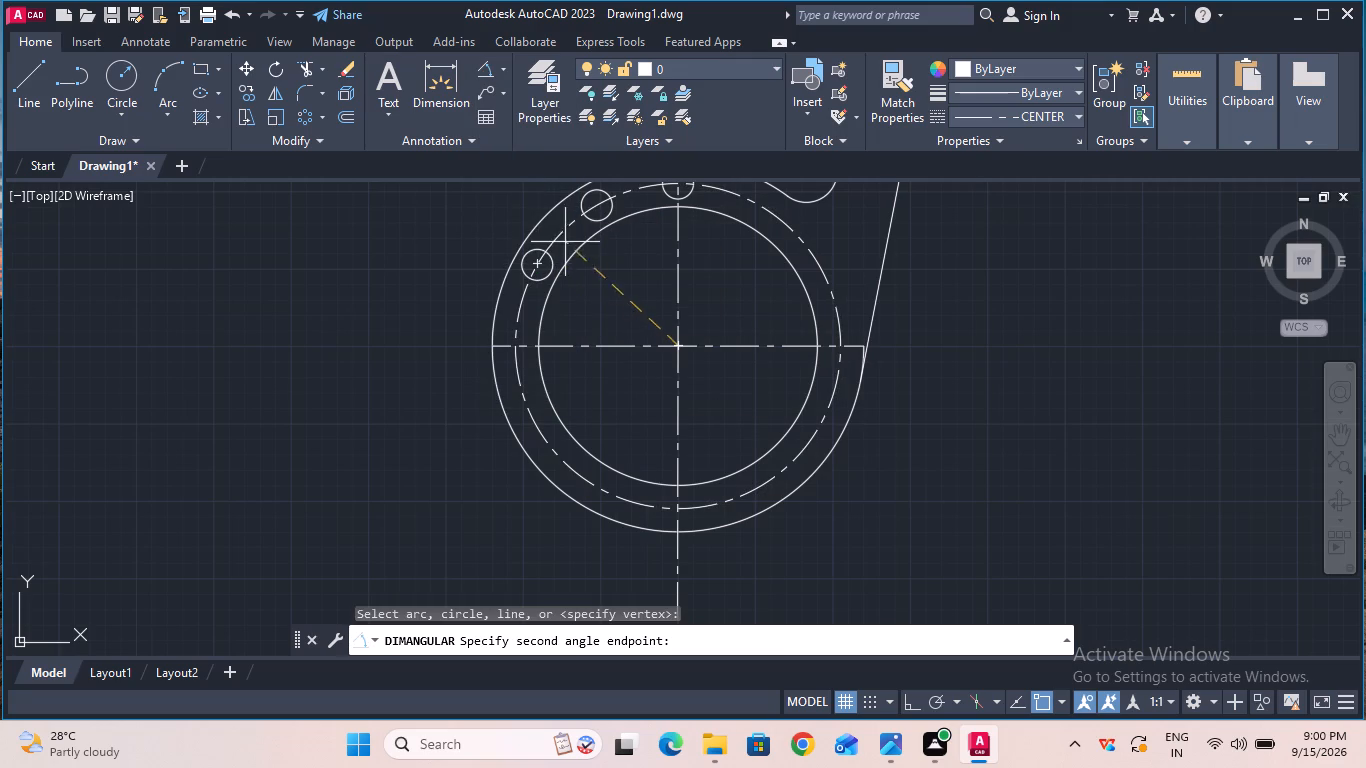
click(595, 200)
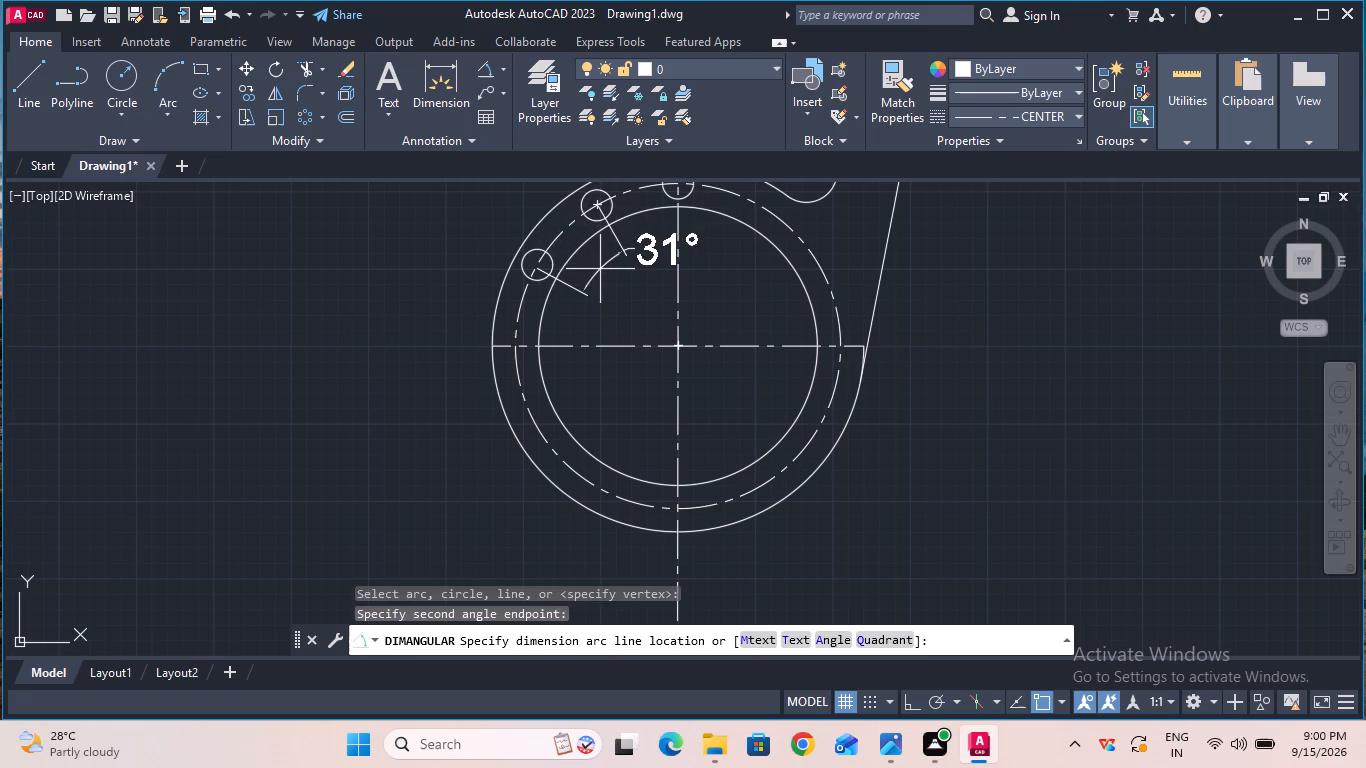
key(Escape)
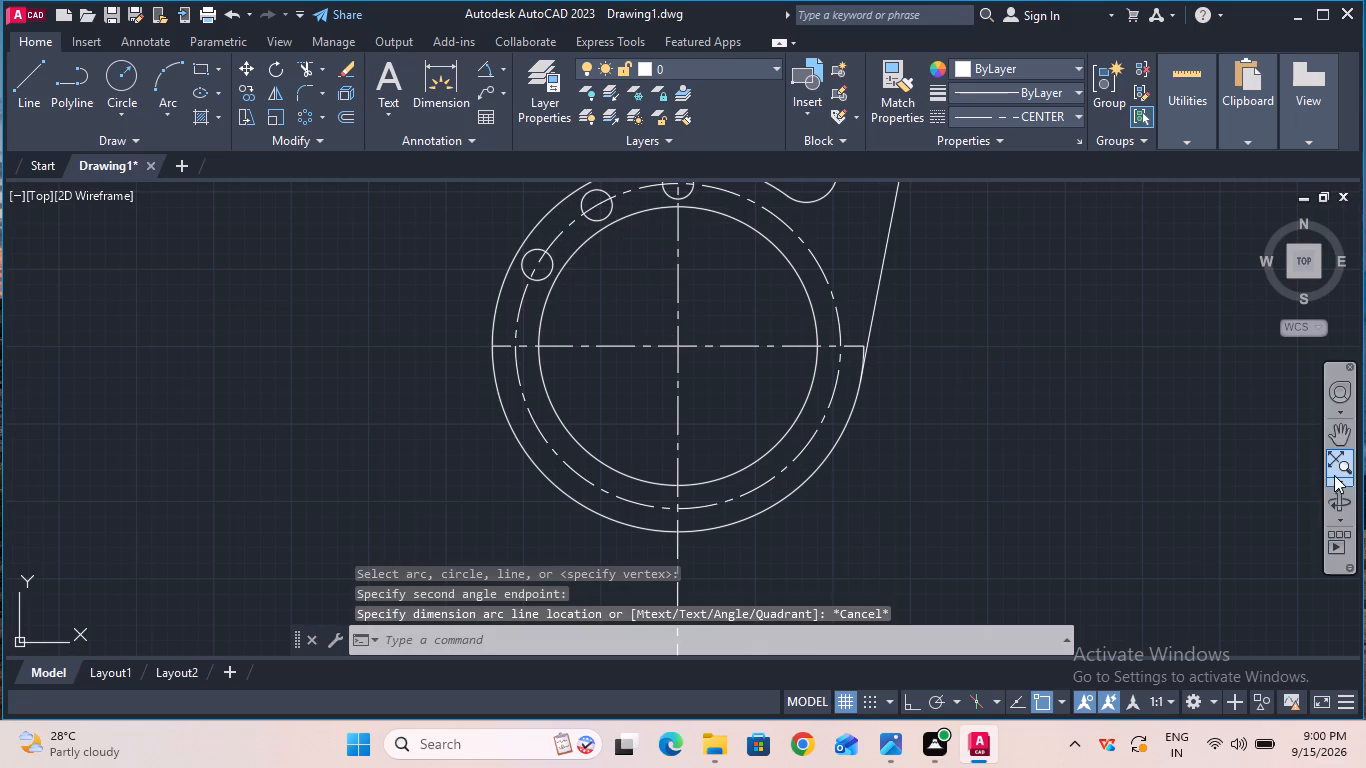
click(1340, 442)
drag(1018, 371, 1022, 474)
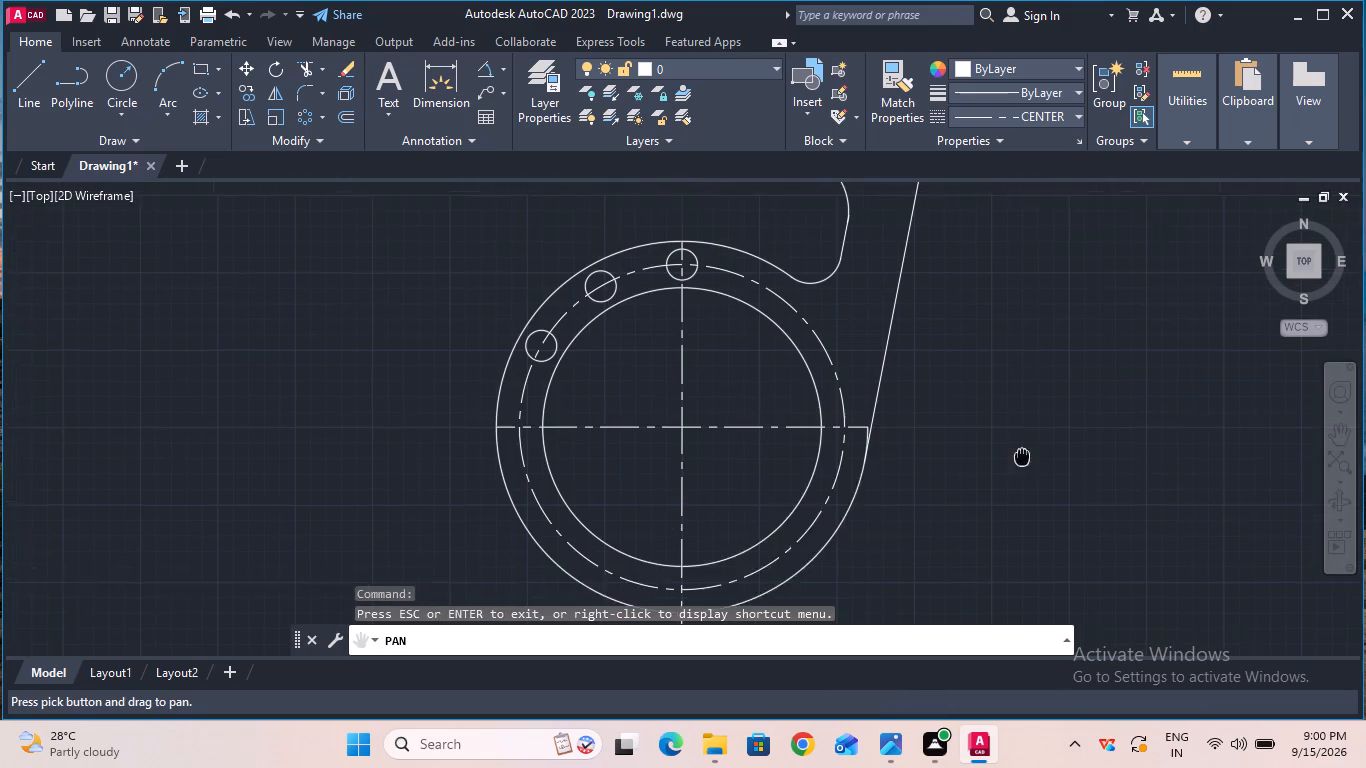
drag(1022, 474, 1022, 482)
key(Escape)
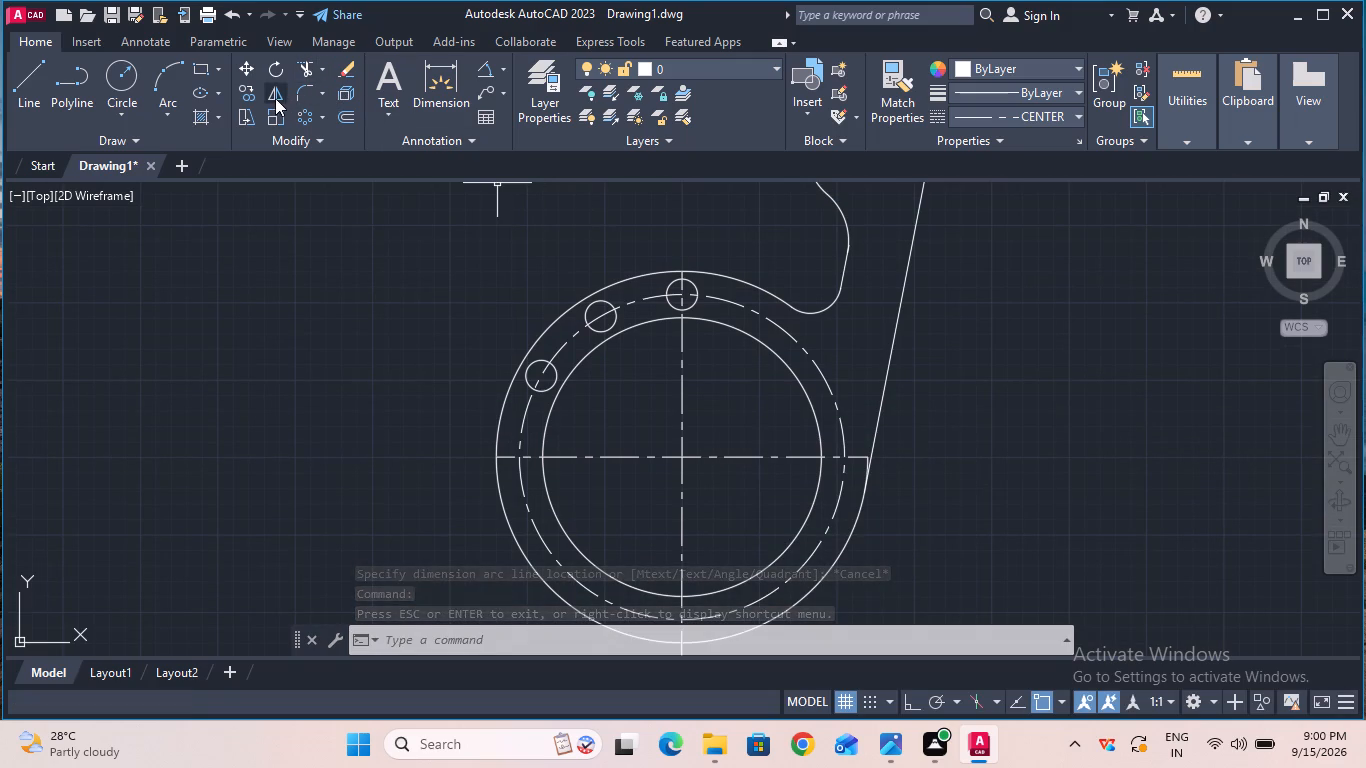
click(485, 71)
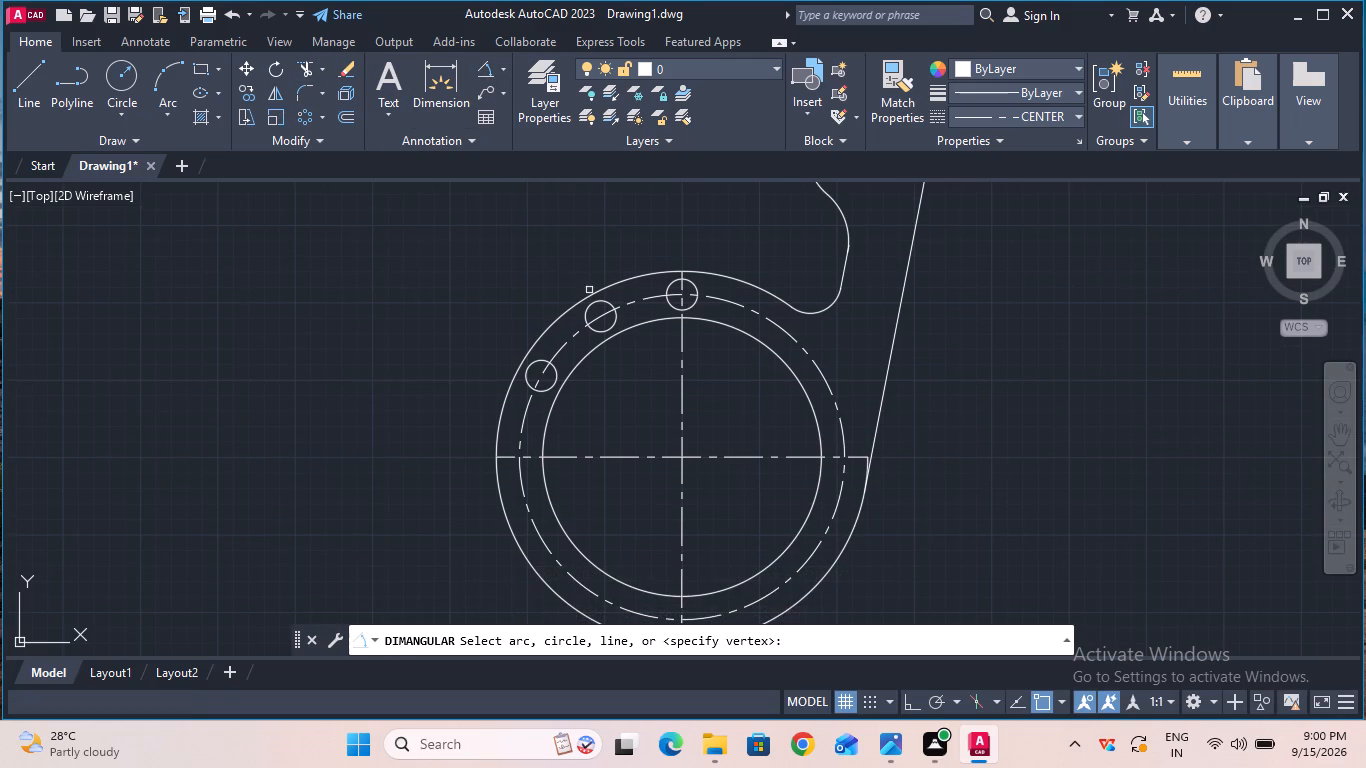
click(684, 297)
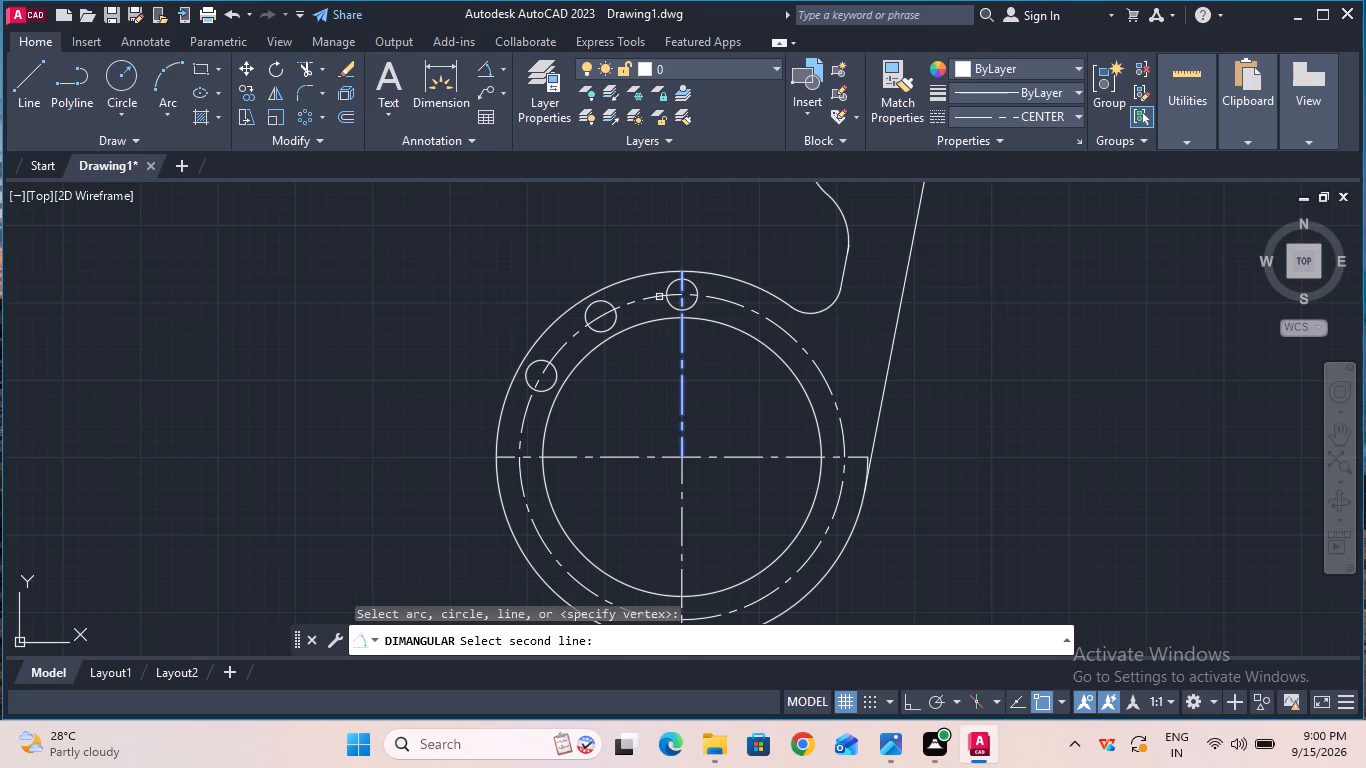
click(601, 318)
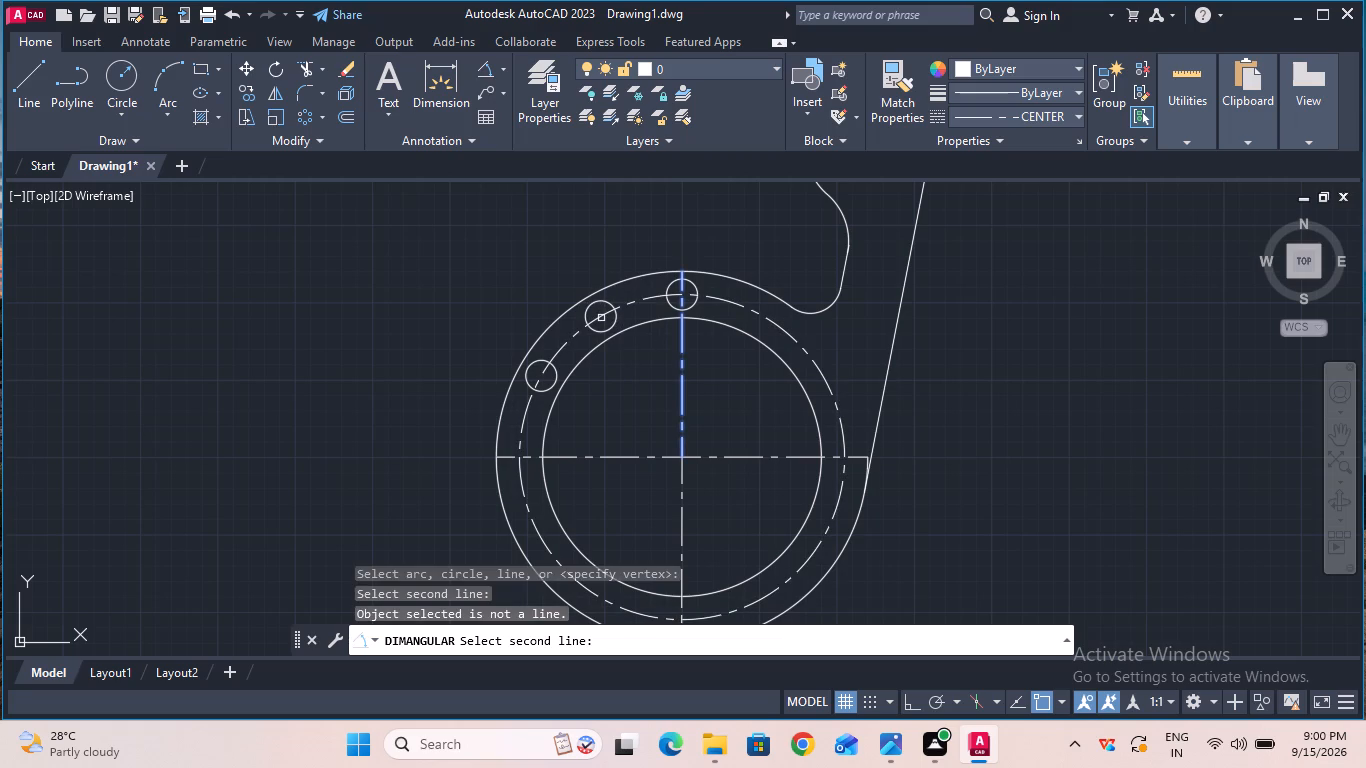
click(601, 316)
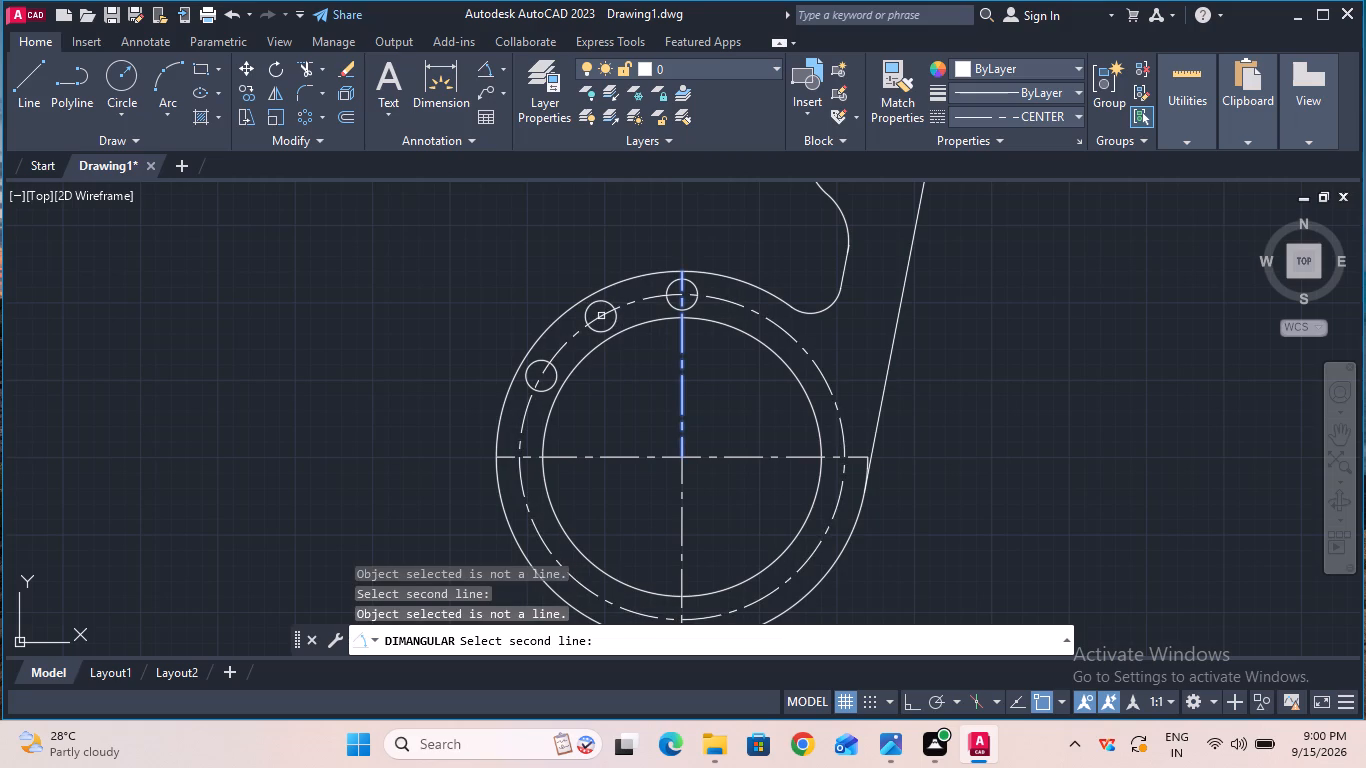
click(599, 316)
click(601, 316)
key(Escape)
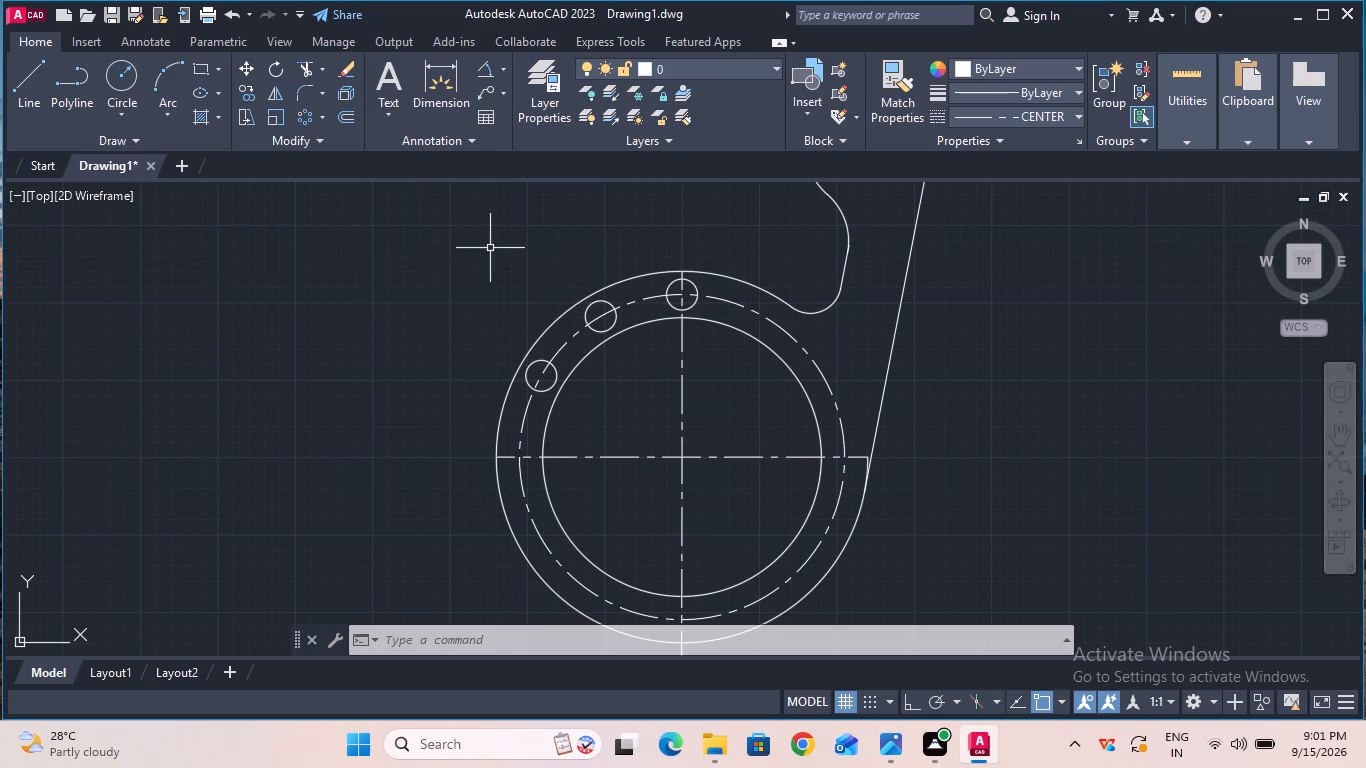
Draw two connected CENTER-linetype lines from the middle pin hole's center to the ring's center and on to the lowest pin hole's center.
key(F8)
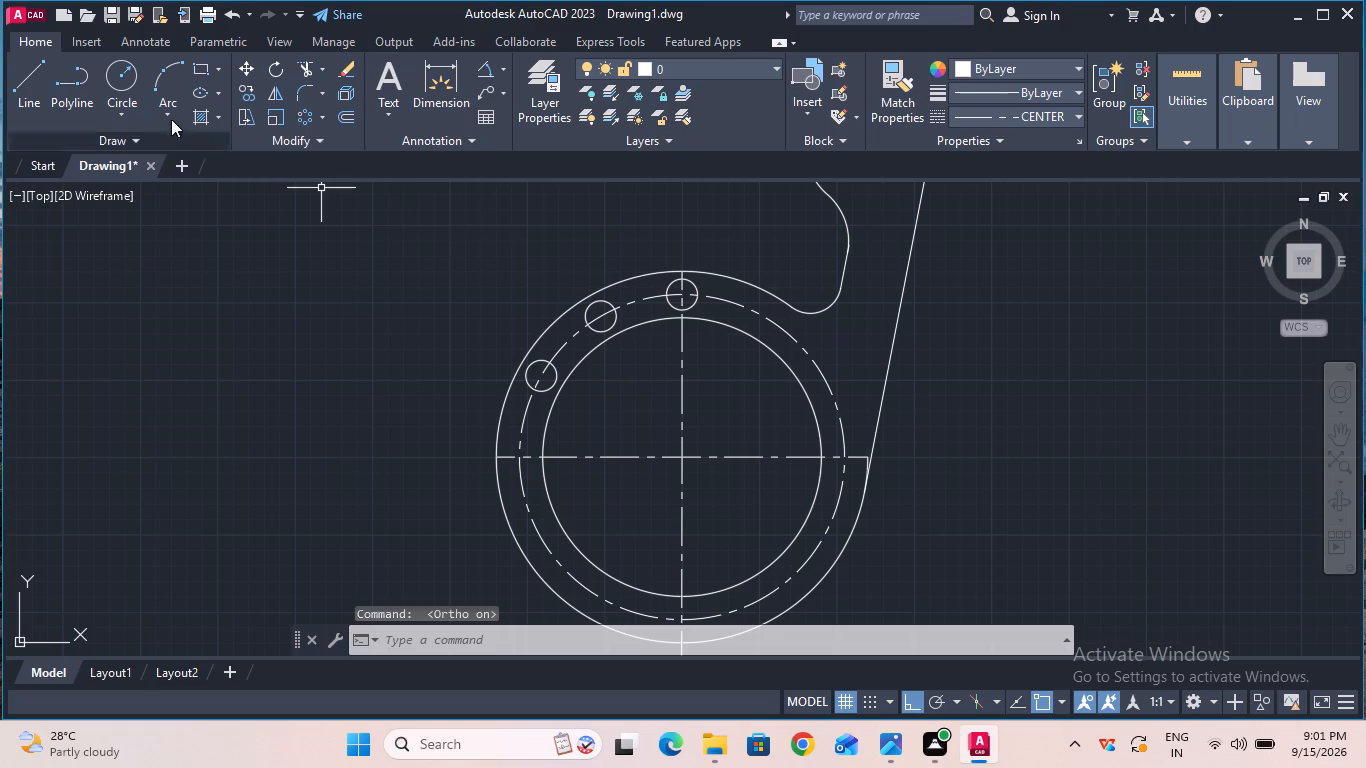
click(44, 83)
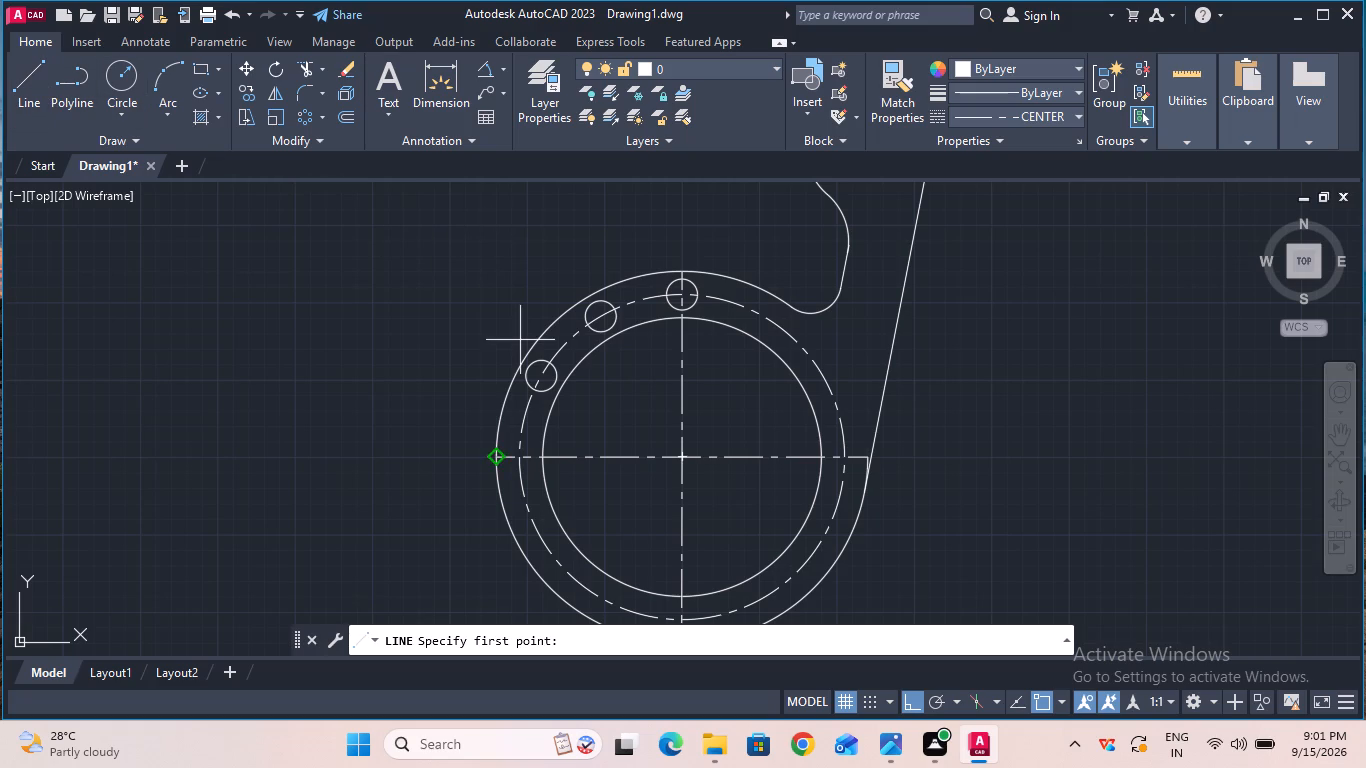
click(601, 316)
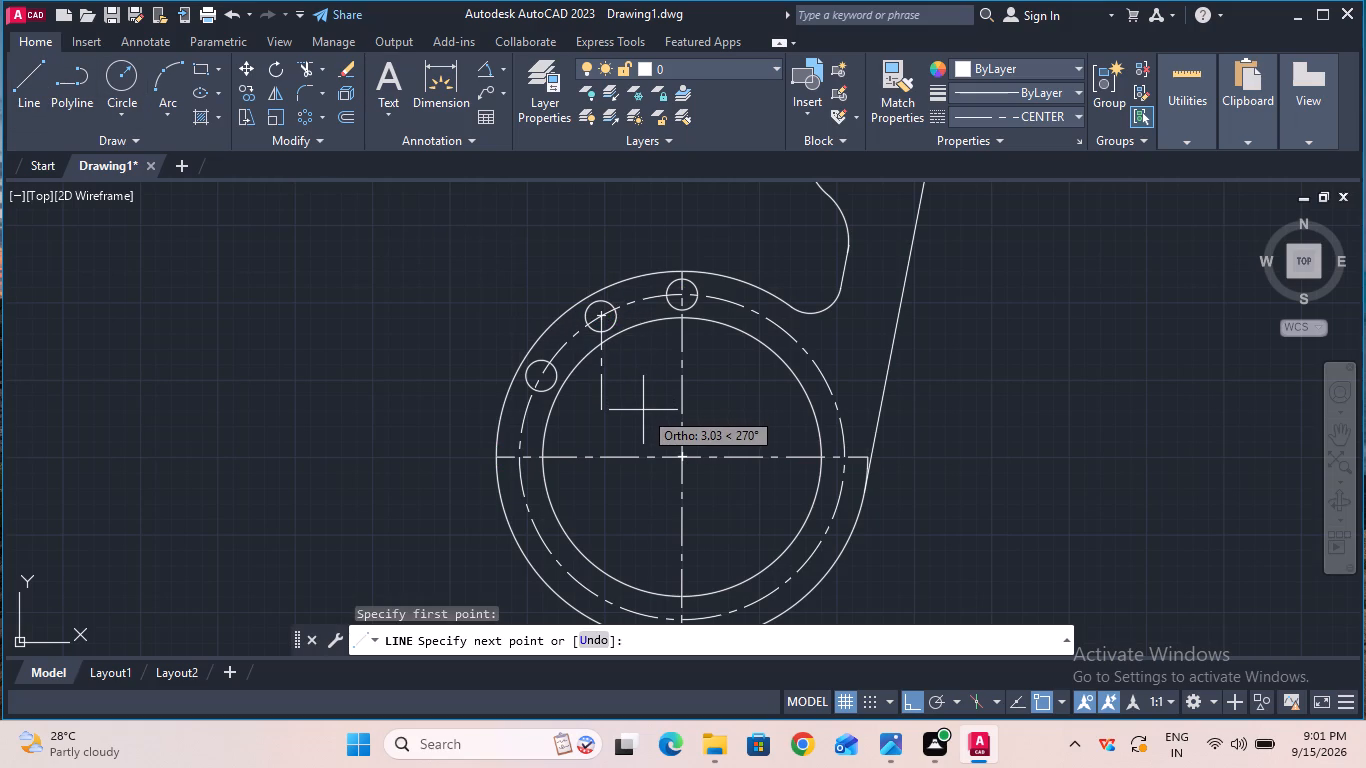
key(F8)
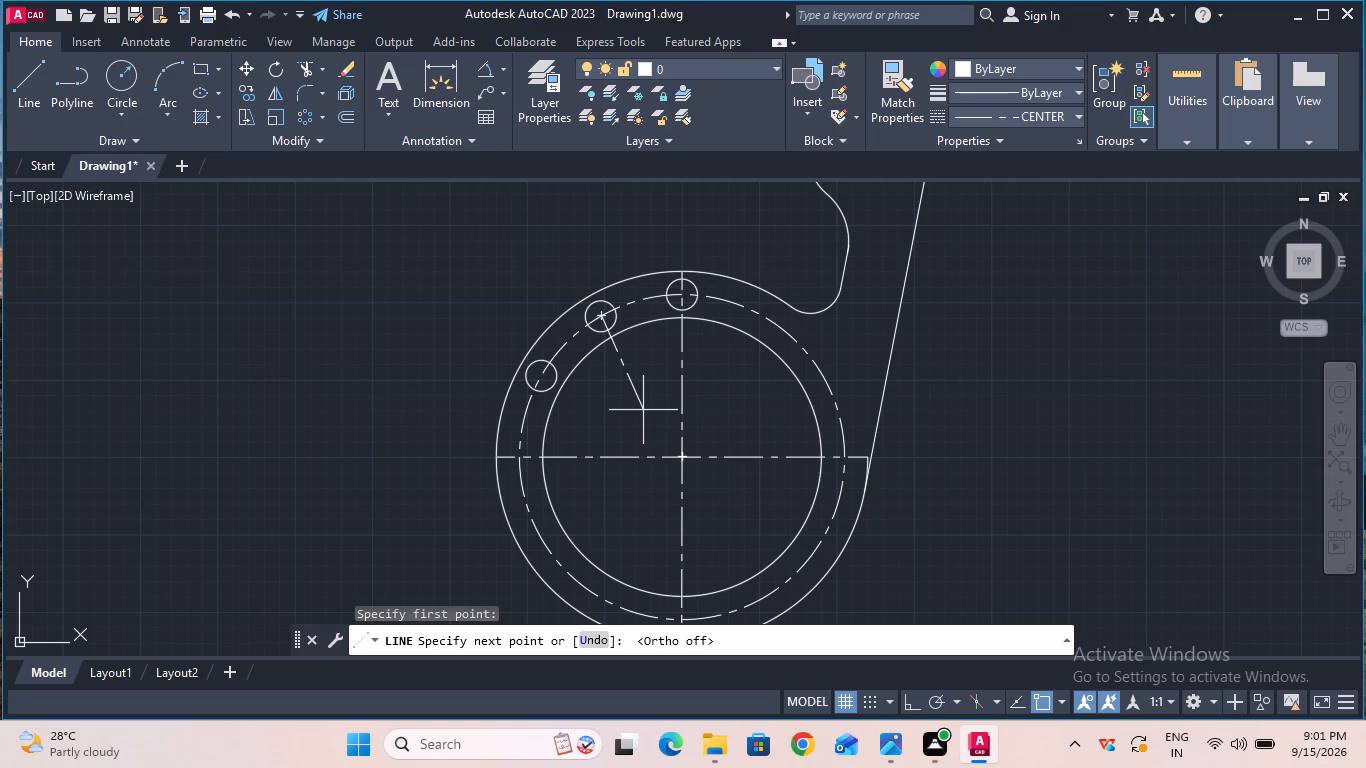
click(681, 461)
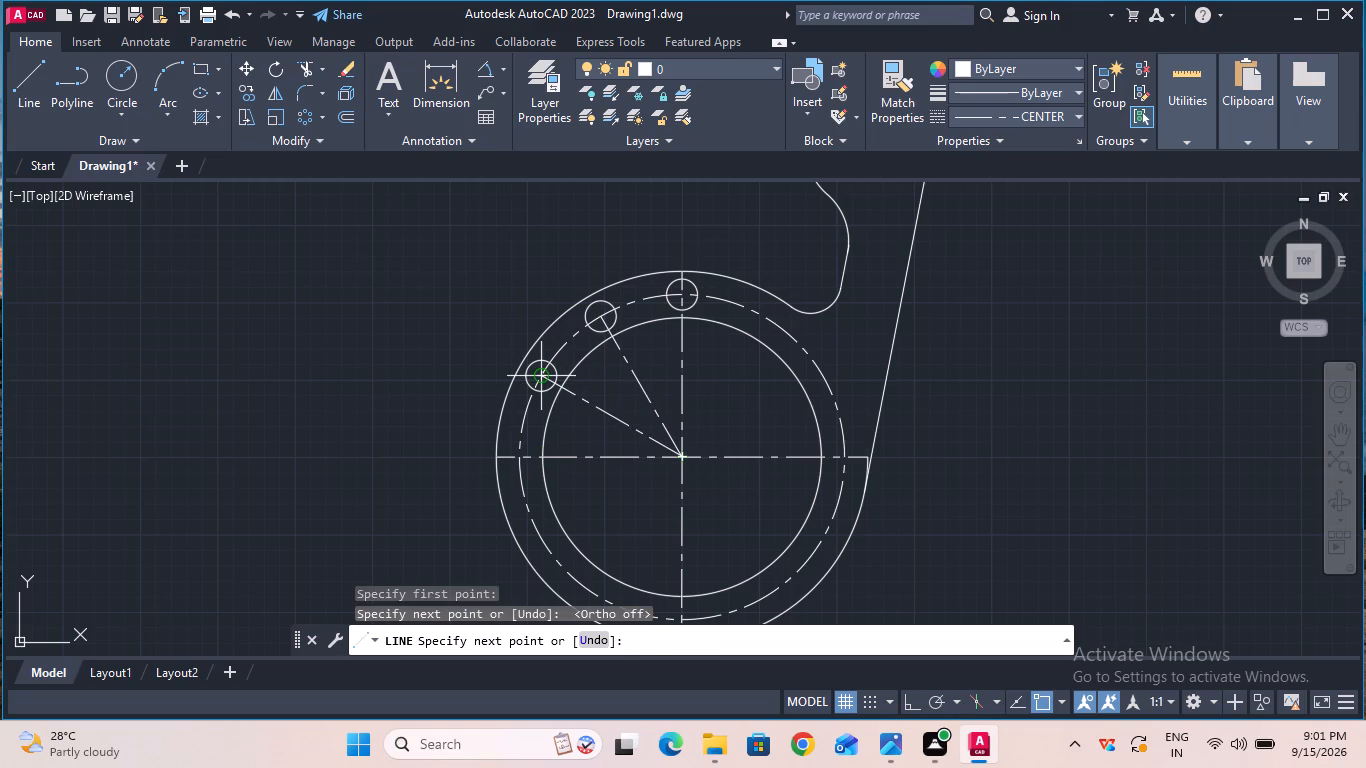
click(540, 375)
key(Escape)
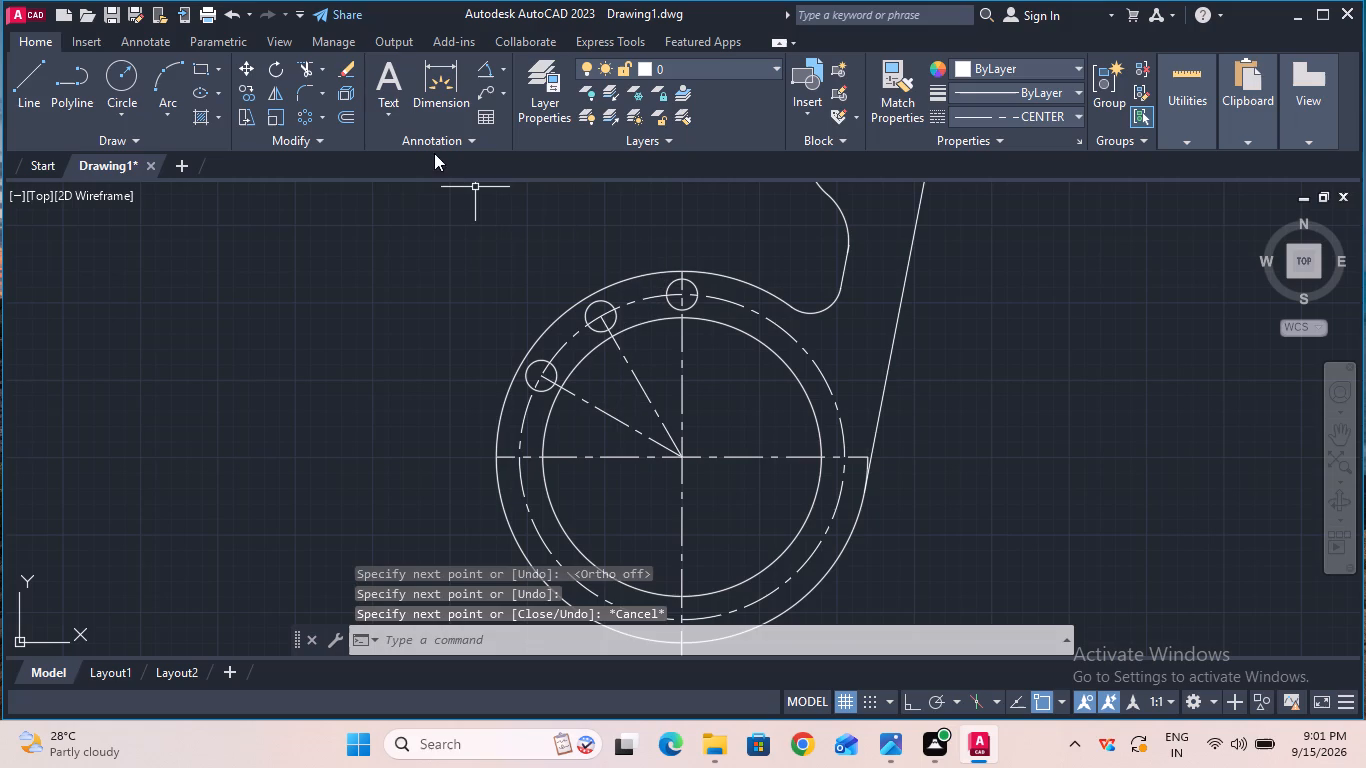
Measure the angles from the middle pin hole's radial line to the vertical centerline and to the lowest hole's radial line with angular dimensions.
click(488, 65)
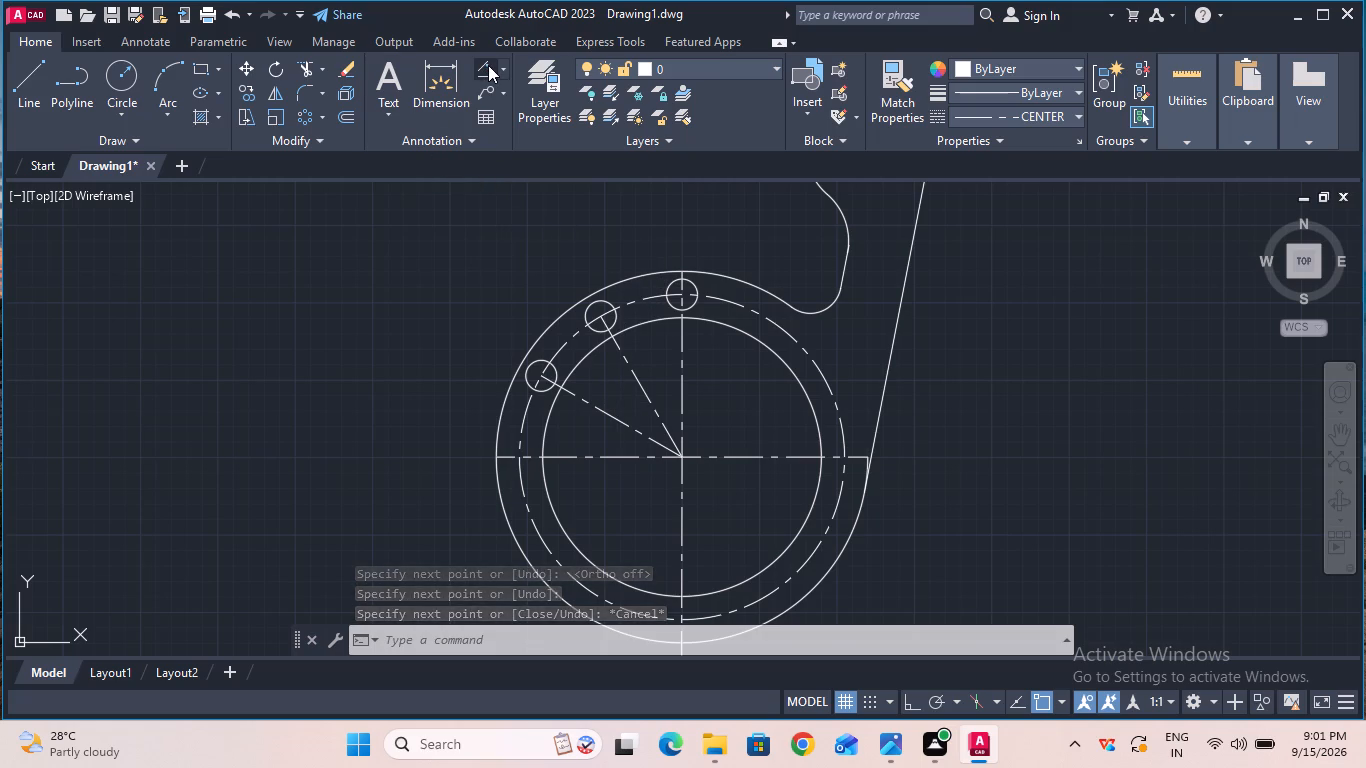
click(633, 368)
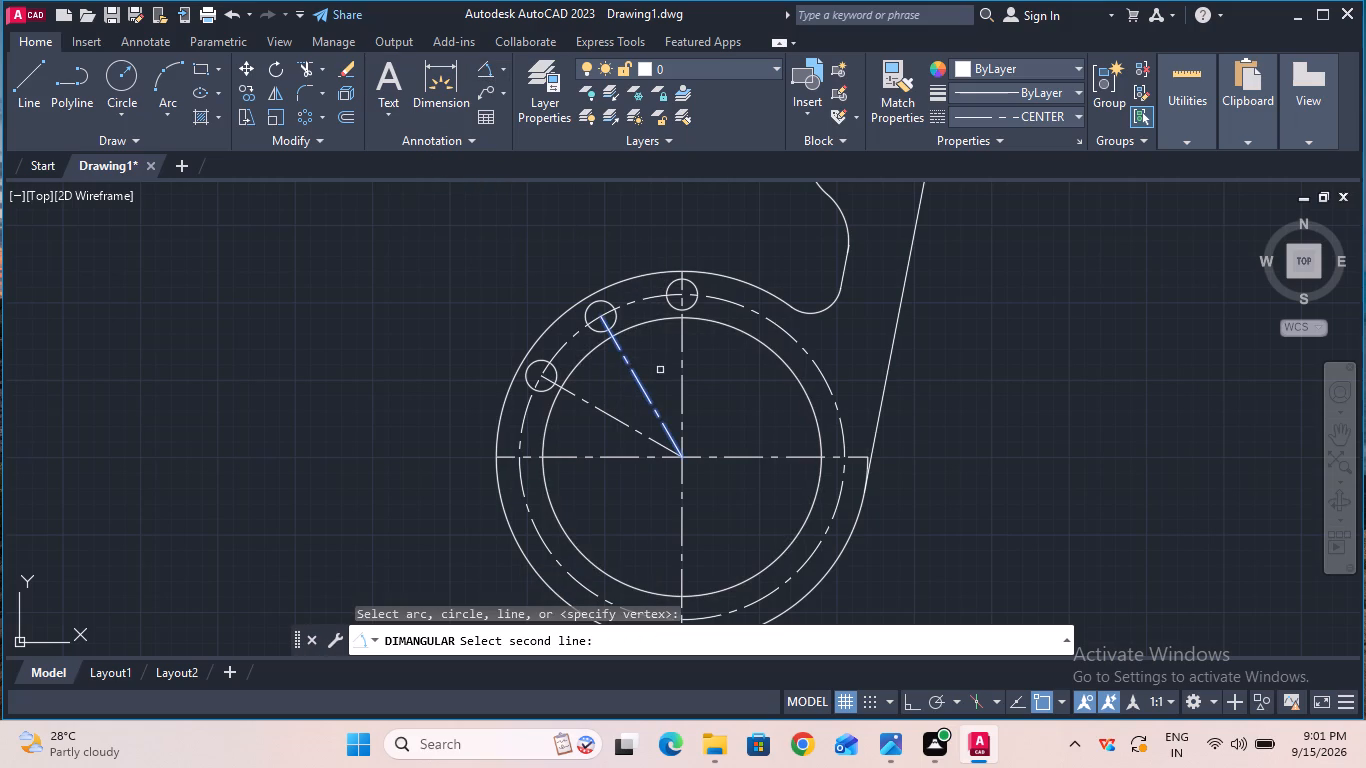
click(681, 373)
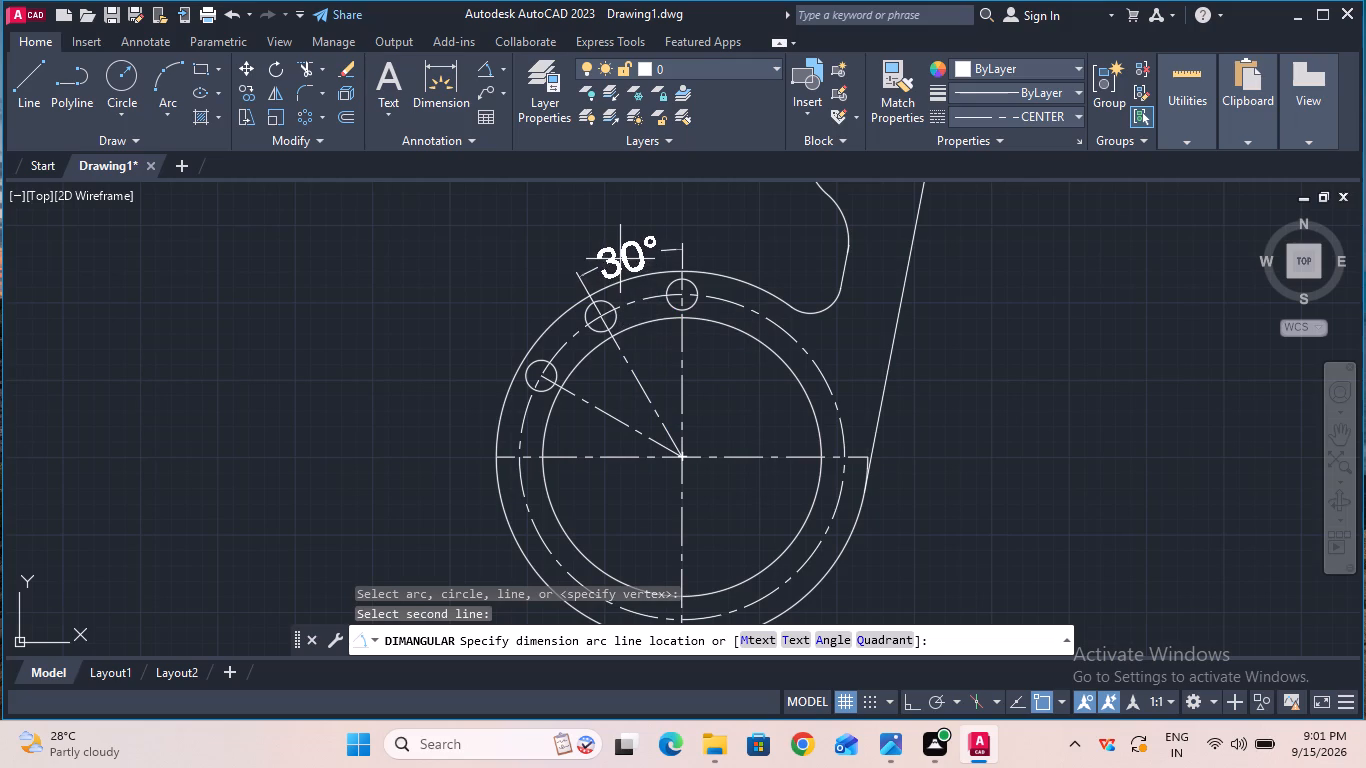
key(Escape)
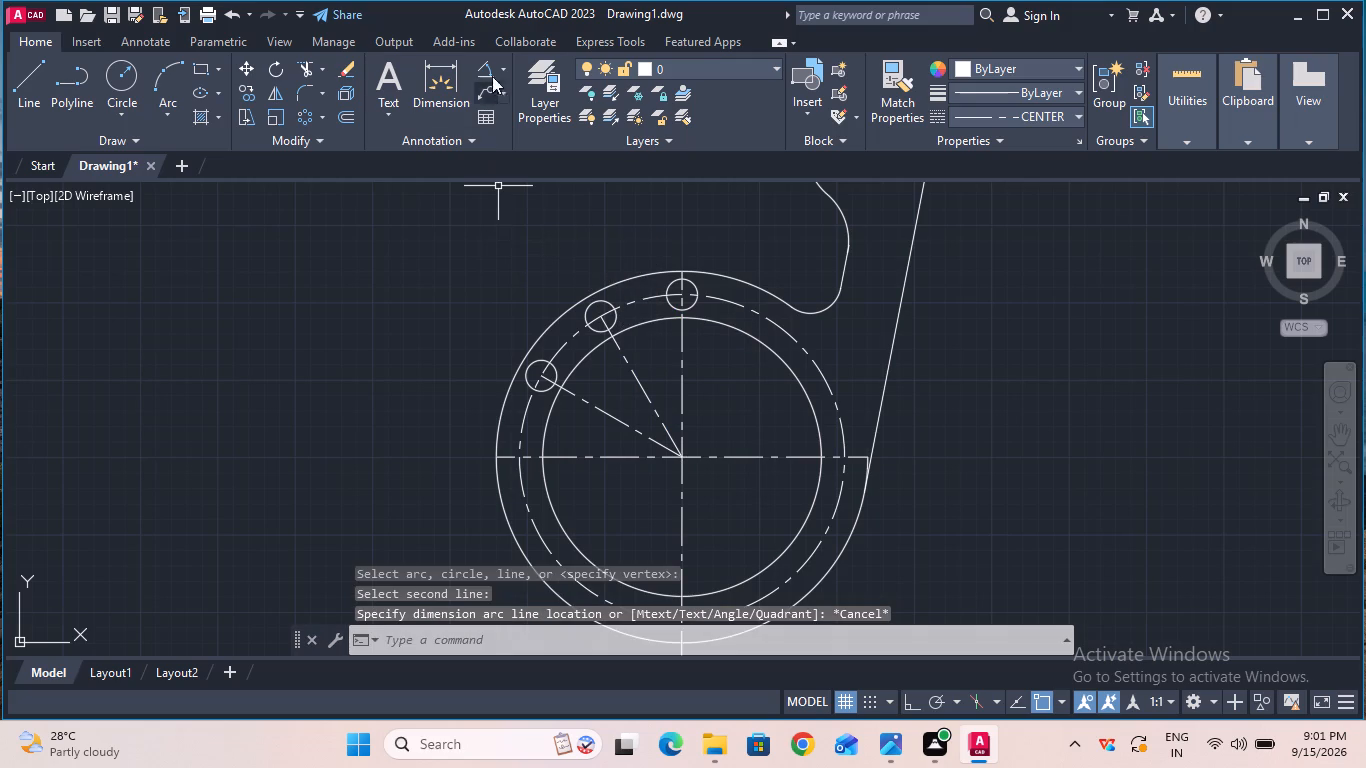
click(487, 69)
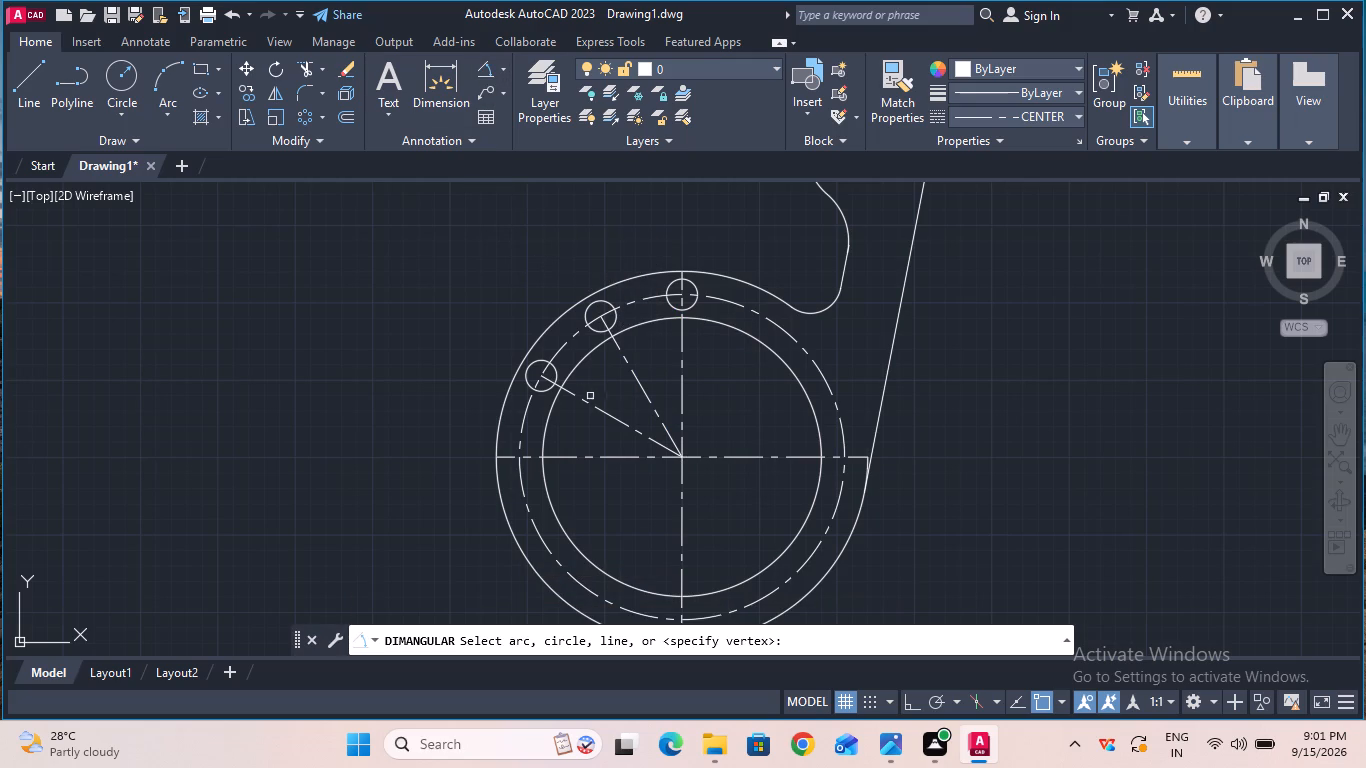
click(598, 411)
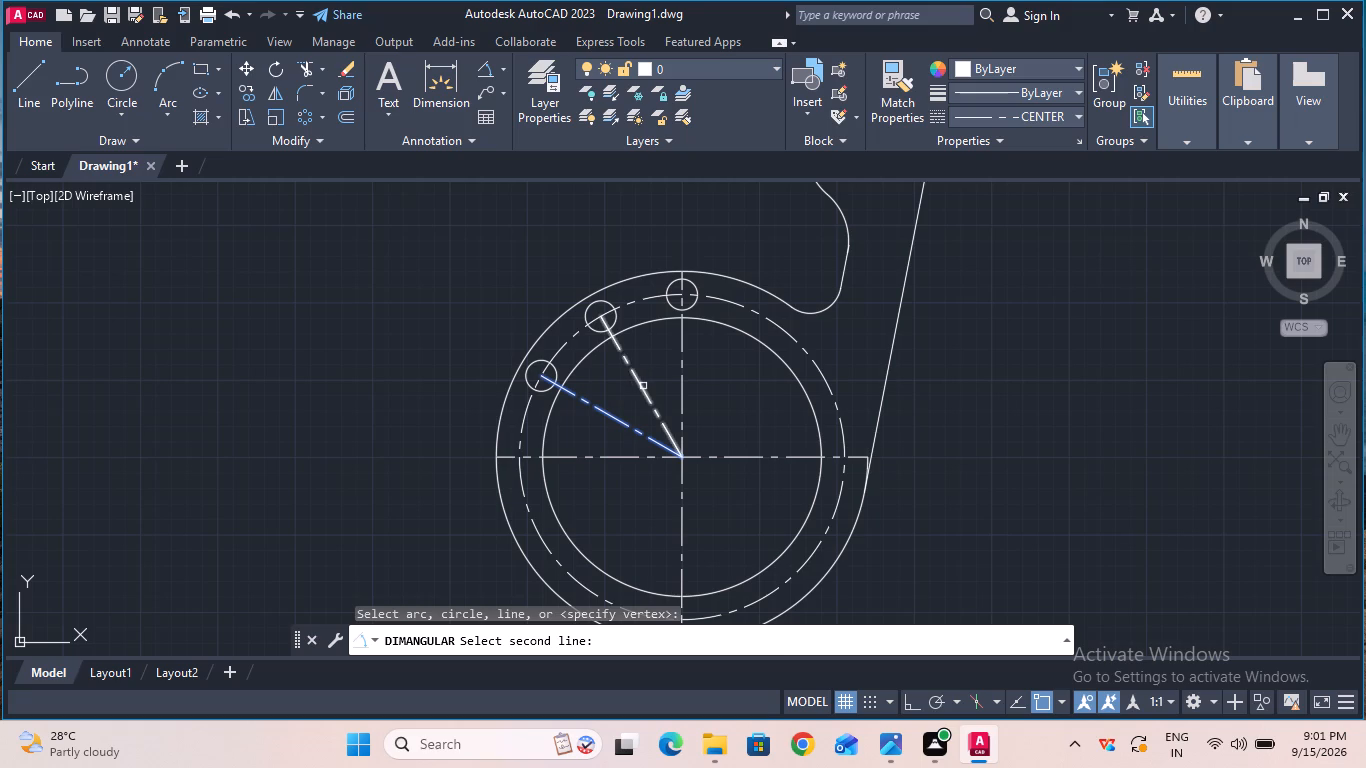
click(642, 385)
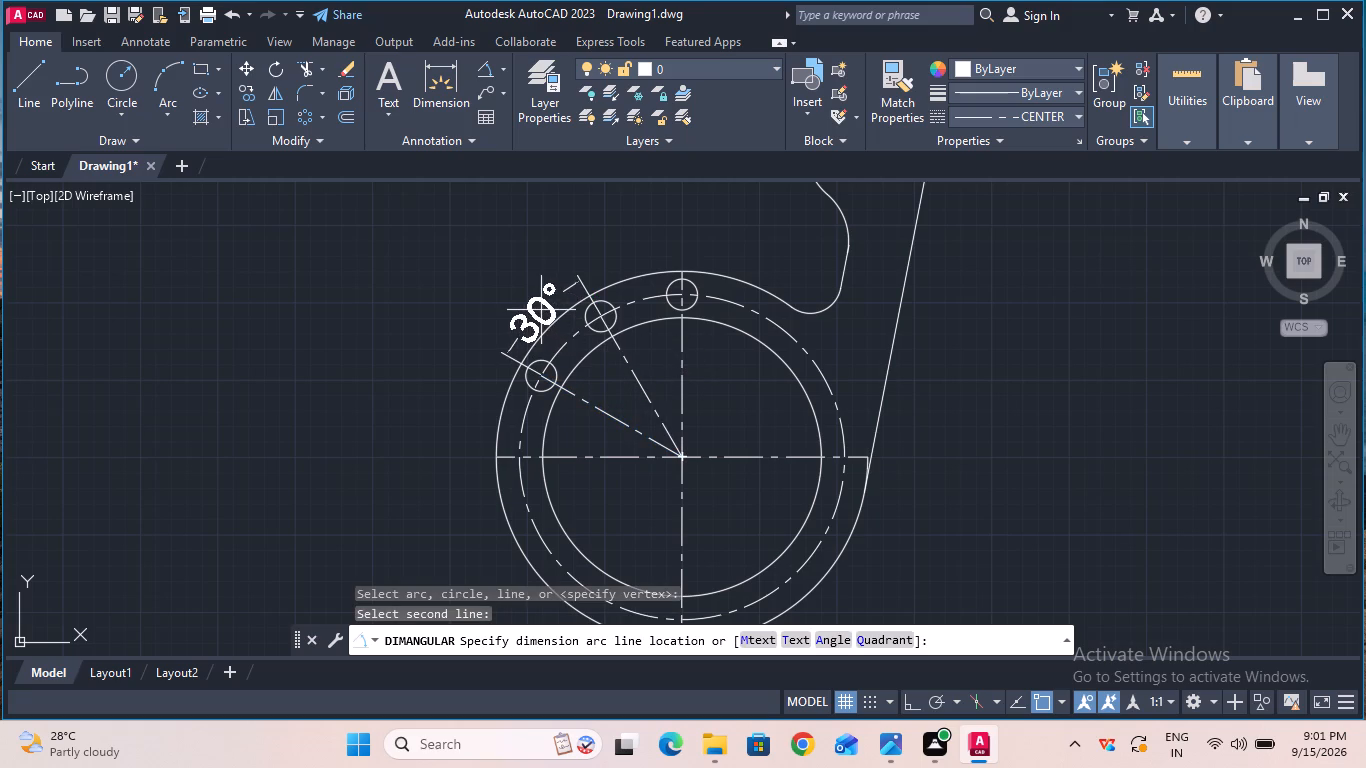
key(Escape)
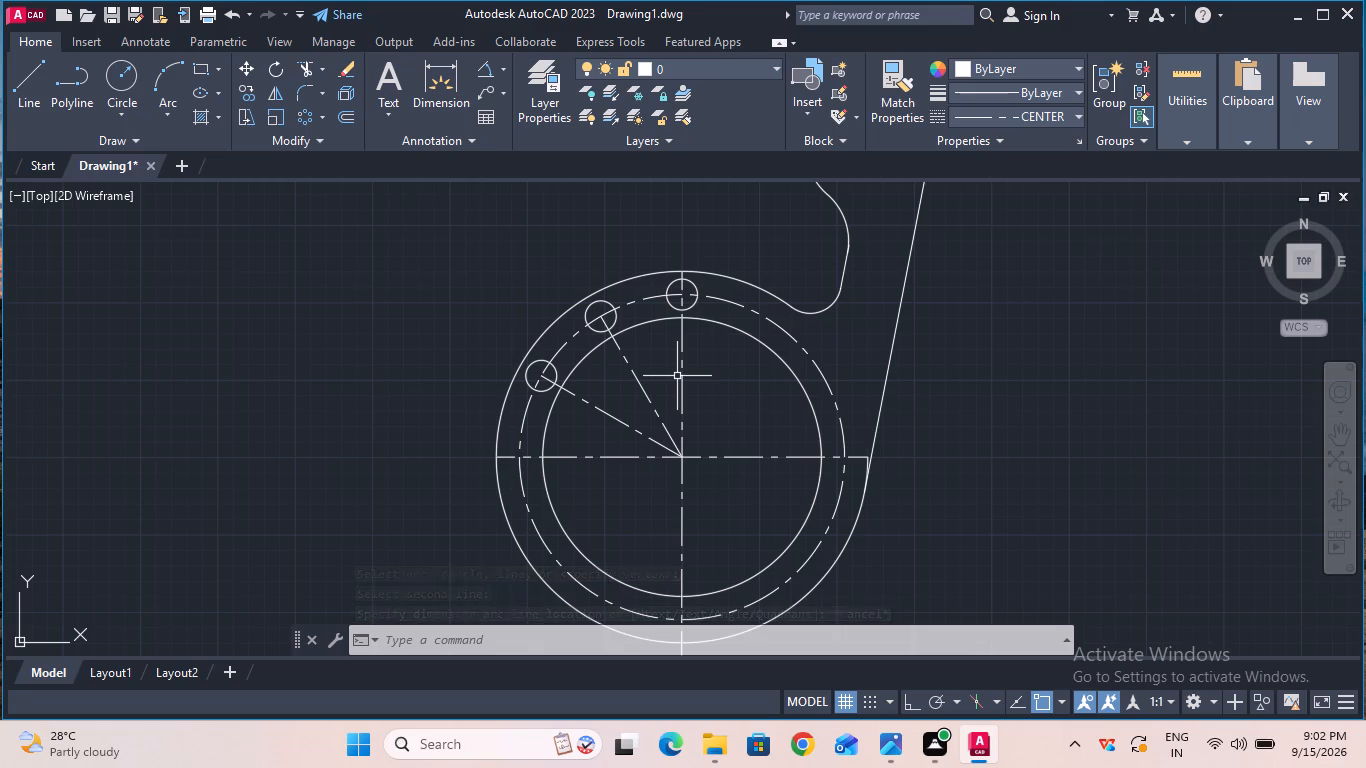
Offset the vertical centerline below the ring by 1.75 to both sides, with Ortho on.
click(1332, 443)
drag(1001, 518, 988, 353)
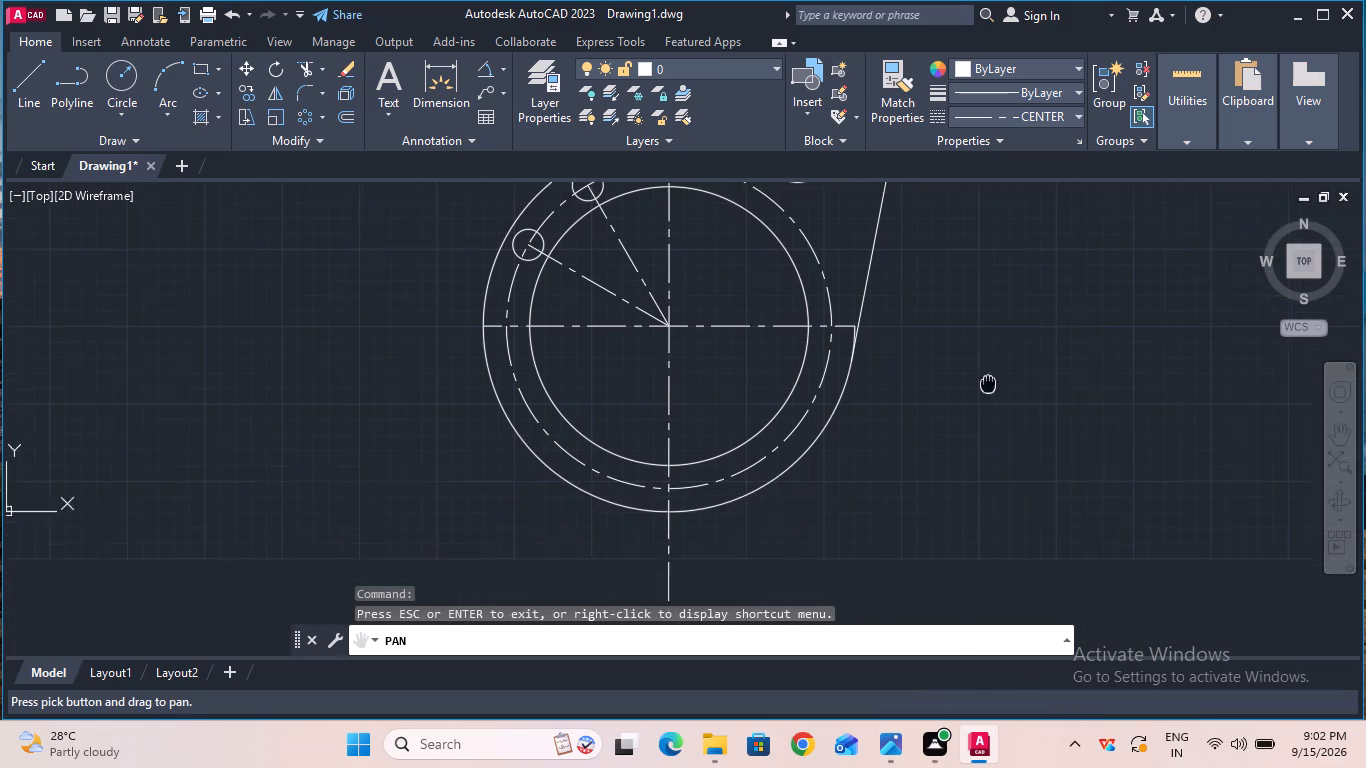
drag(988, 353, 973, 204)
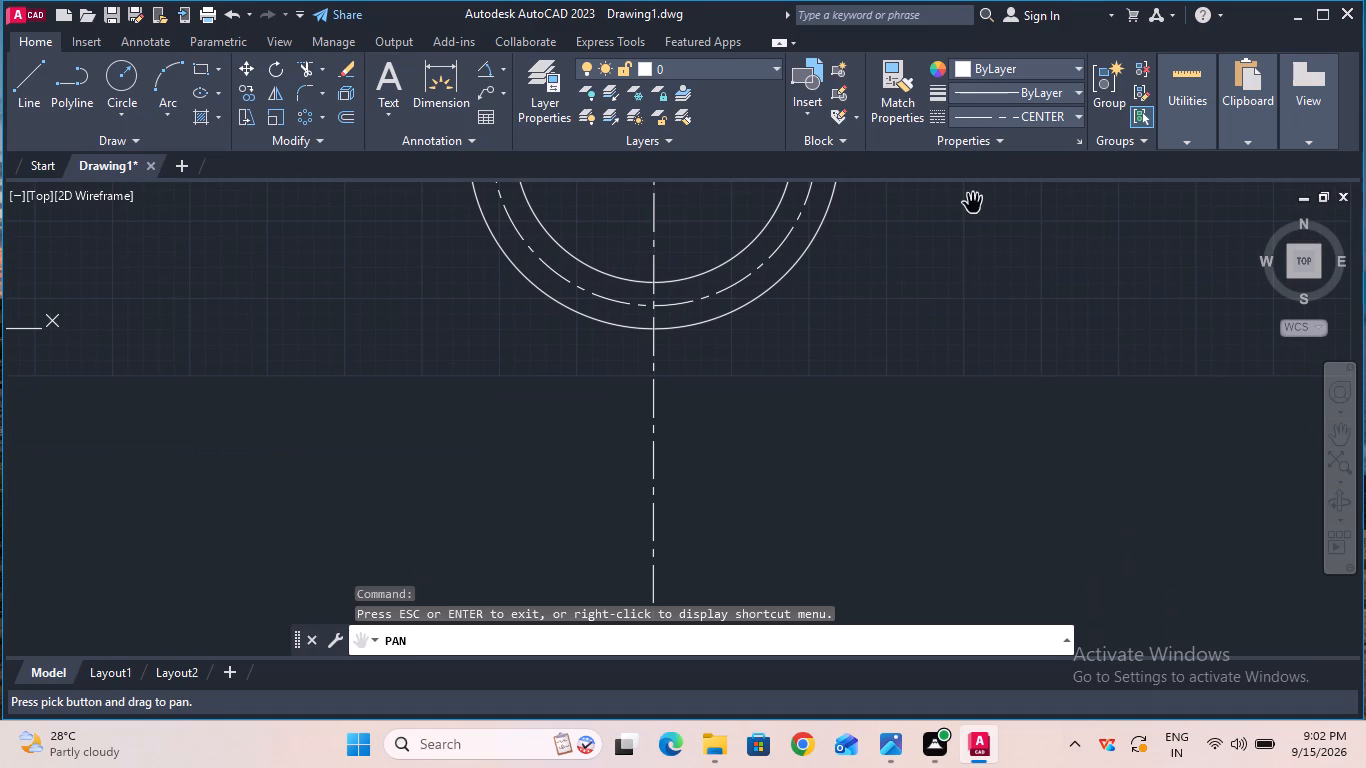
key(Escape)
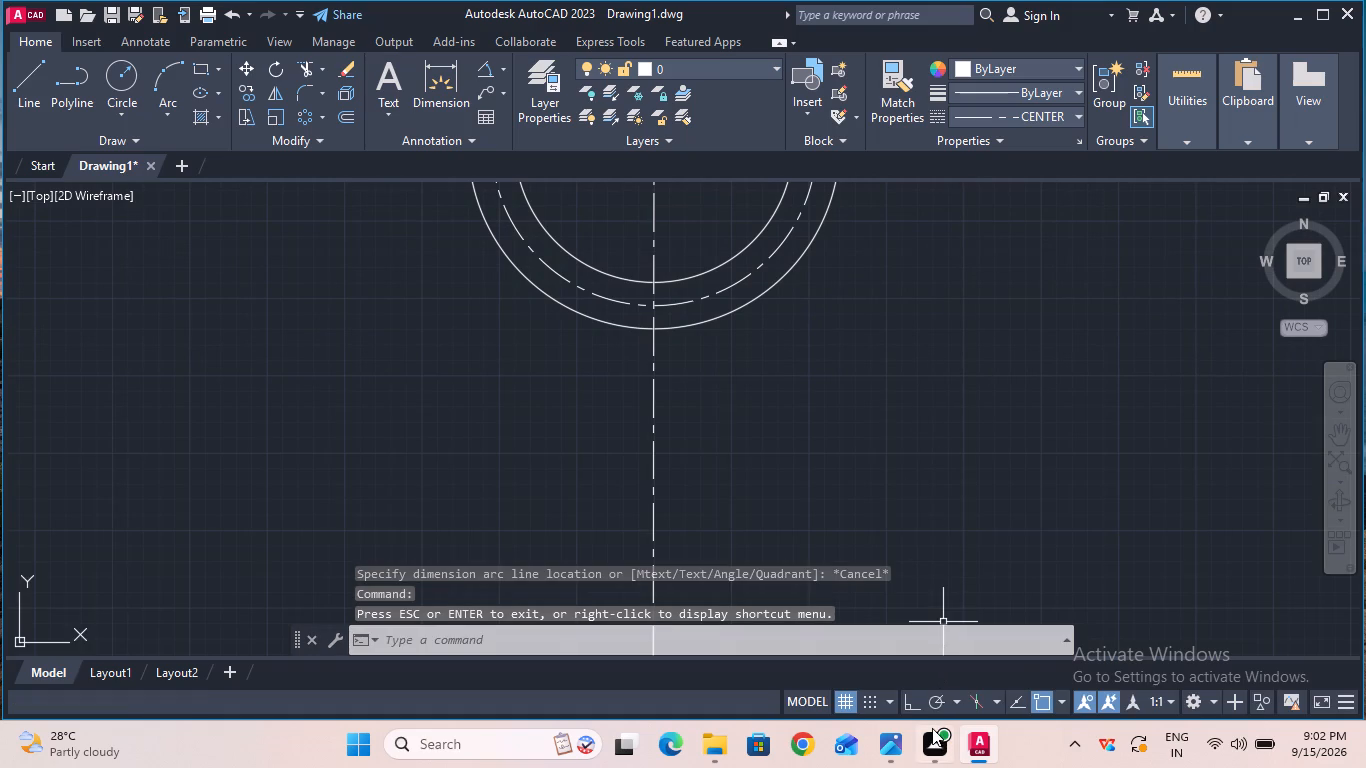
click(1023, 733)
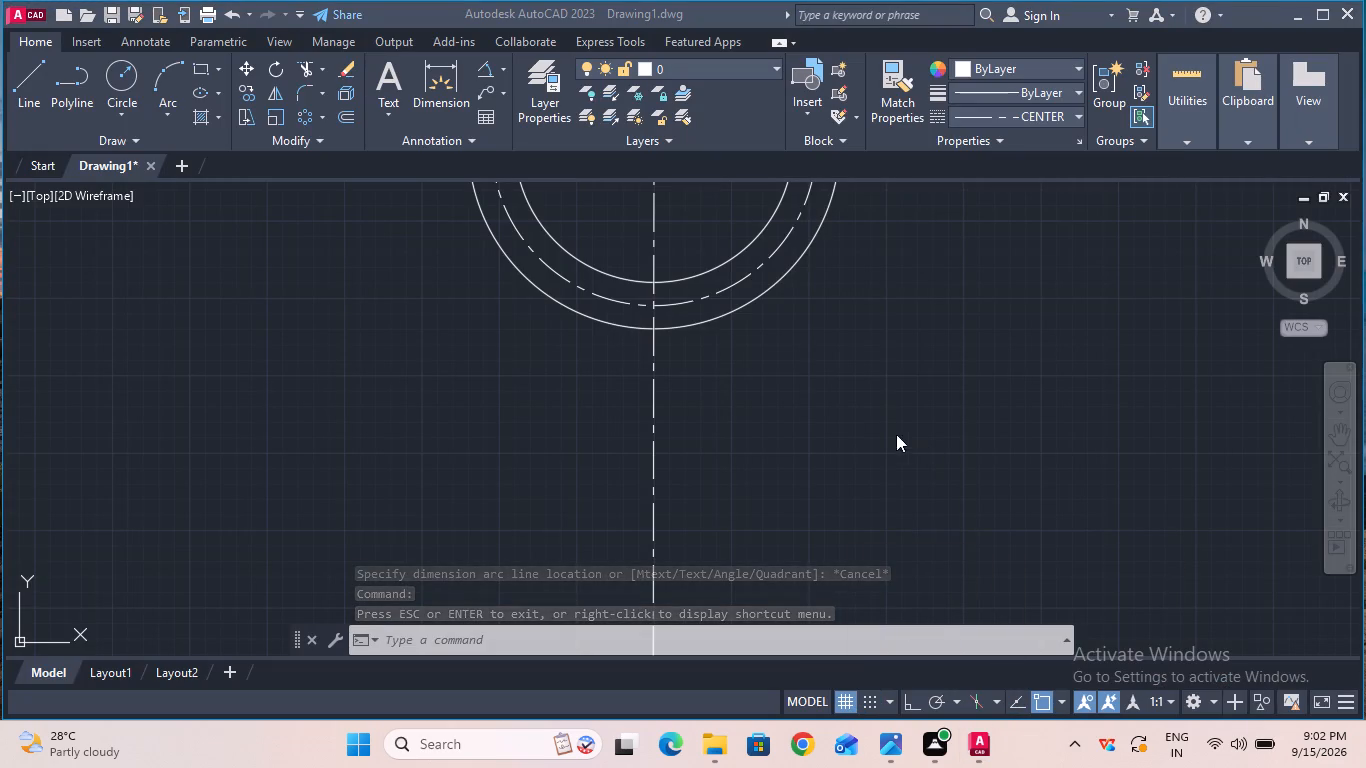
click(1330, 427)
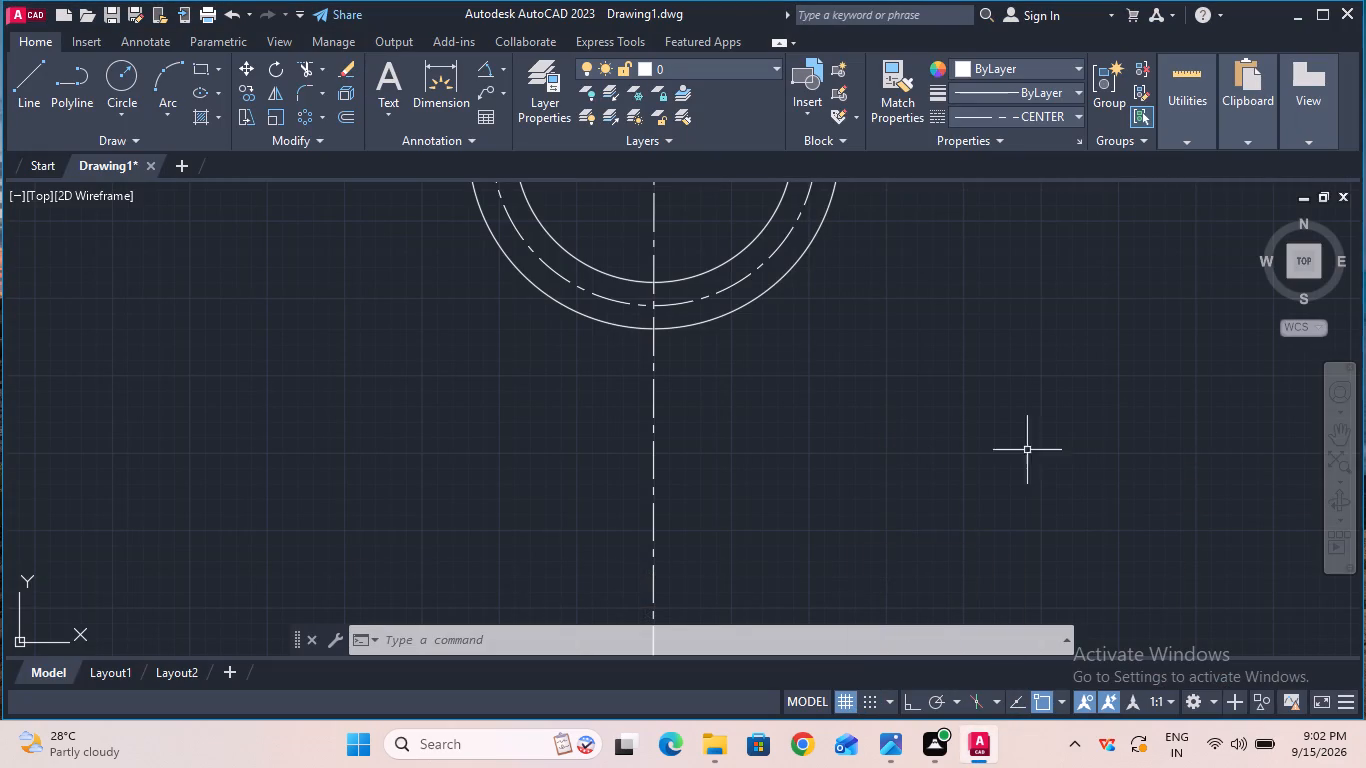
drag(881, 480, 877, 414)
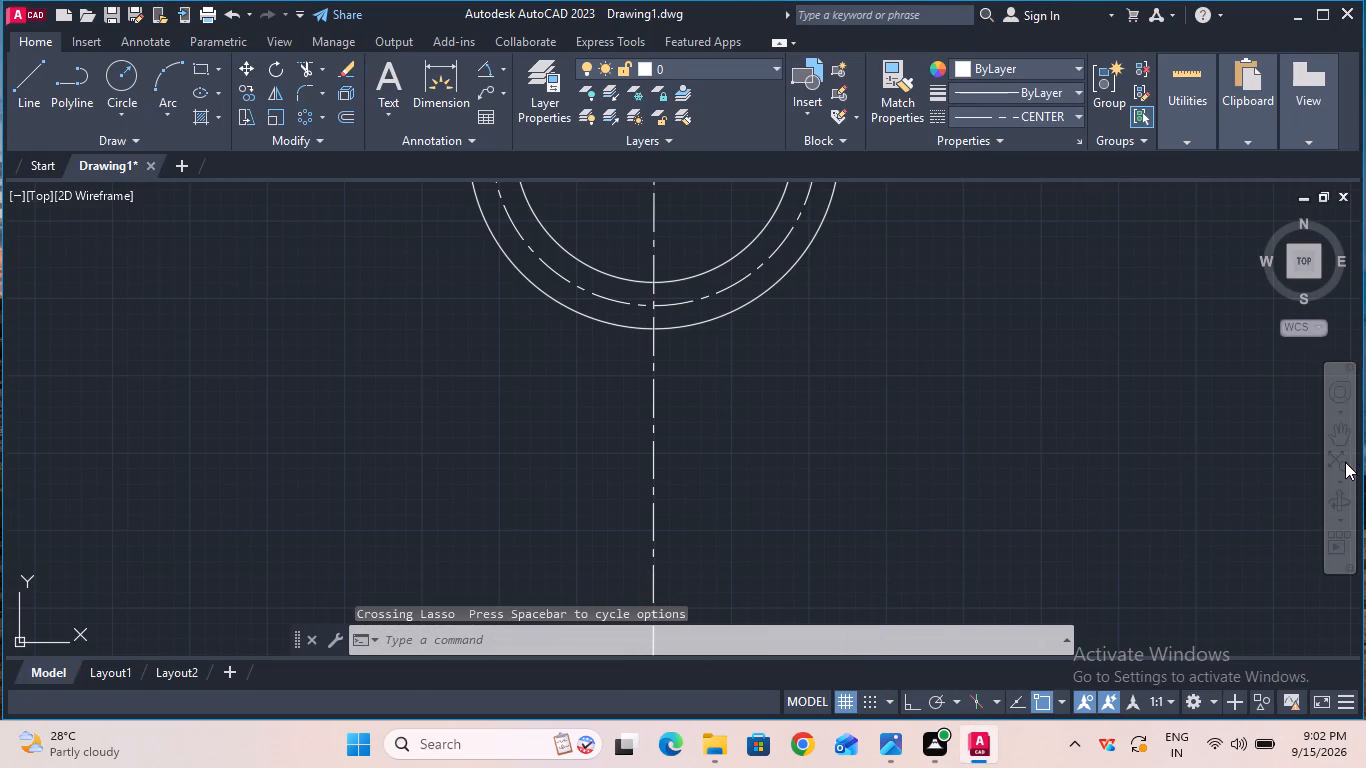
click(1341, 439)
drag(957, 464, 956, 422)
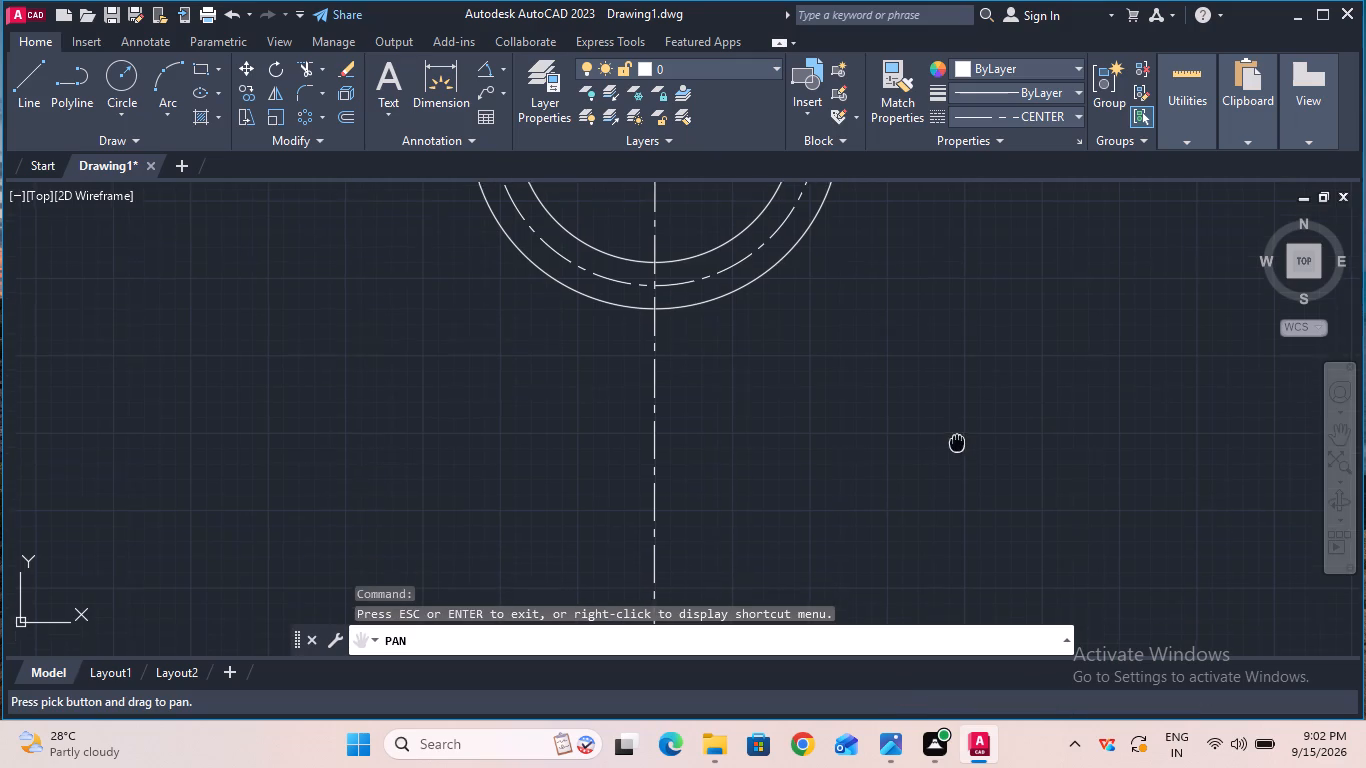
drag(956, 422, 1005, 469)
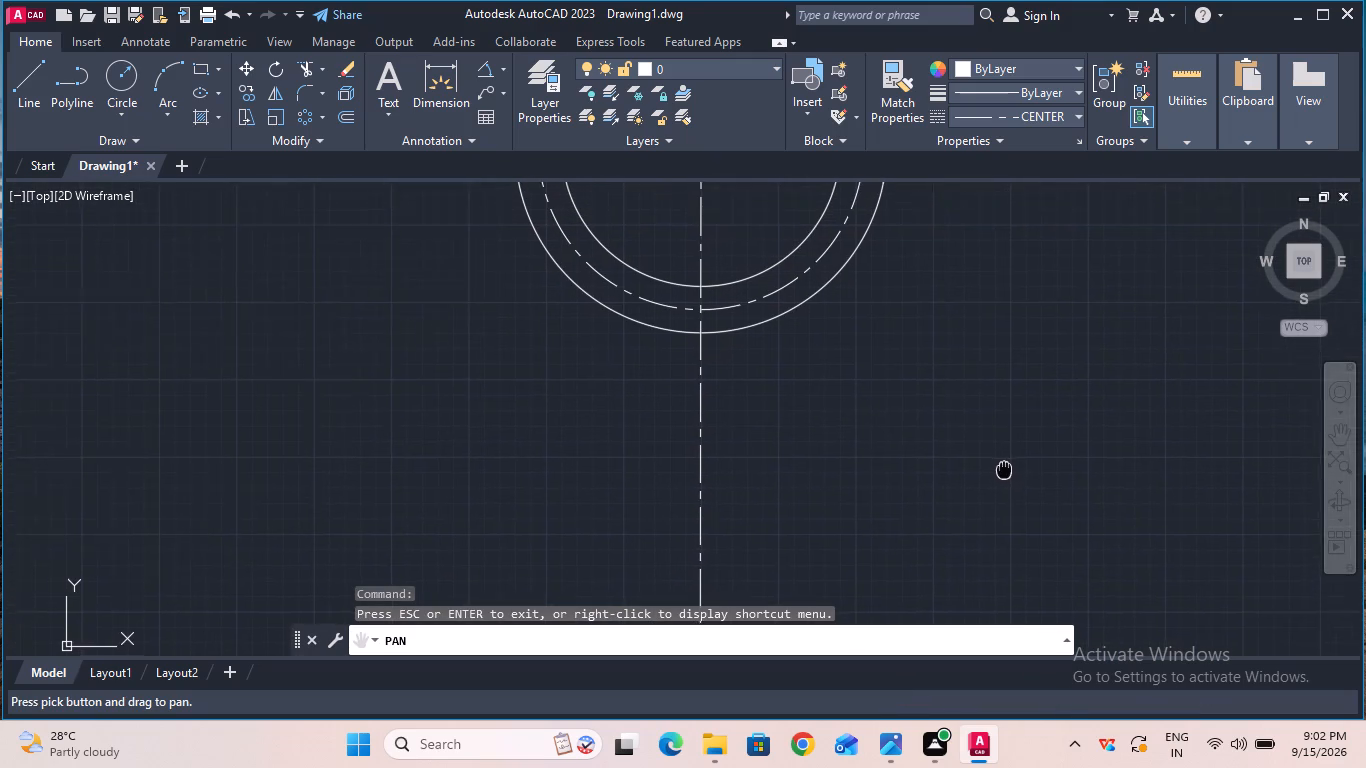
drag(1005, 469, 1005, 472)
key(Escape)
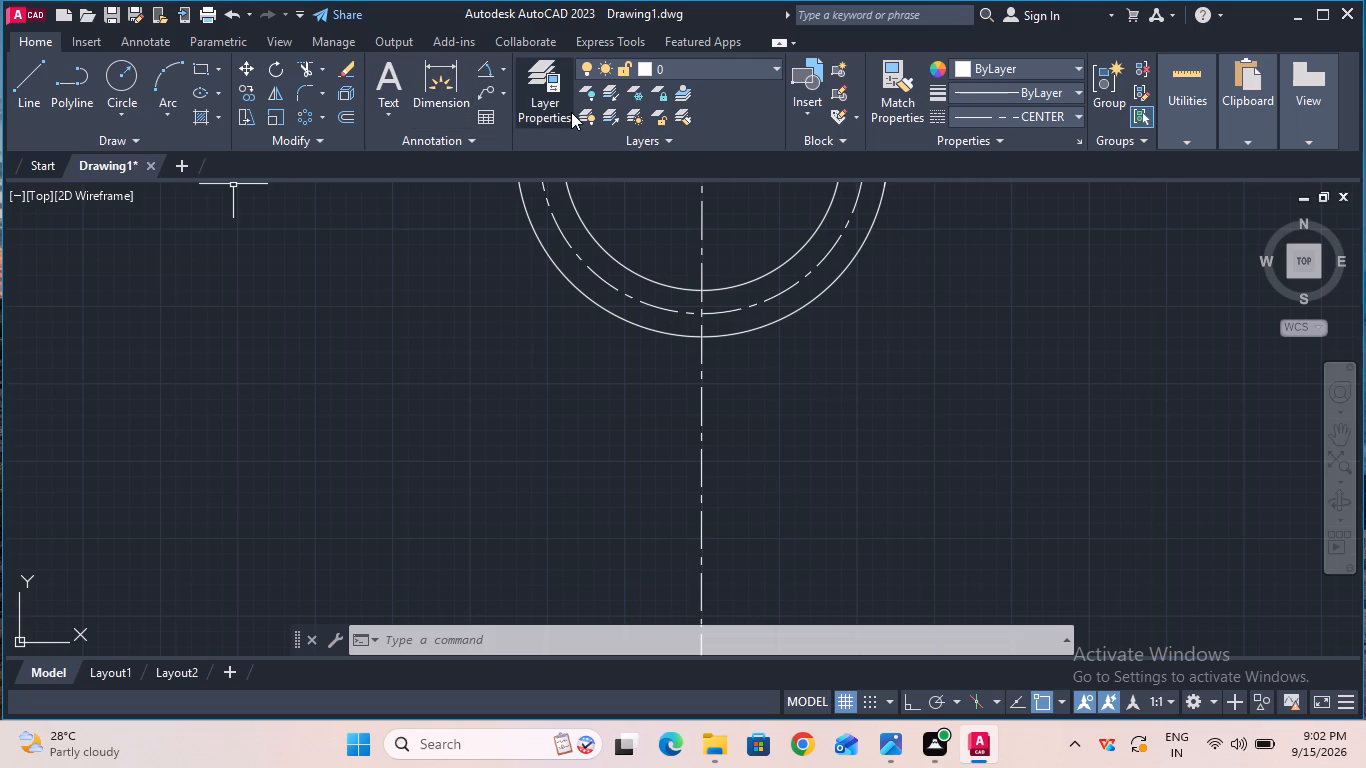
click(352, 121)
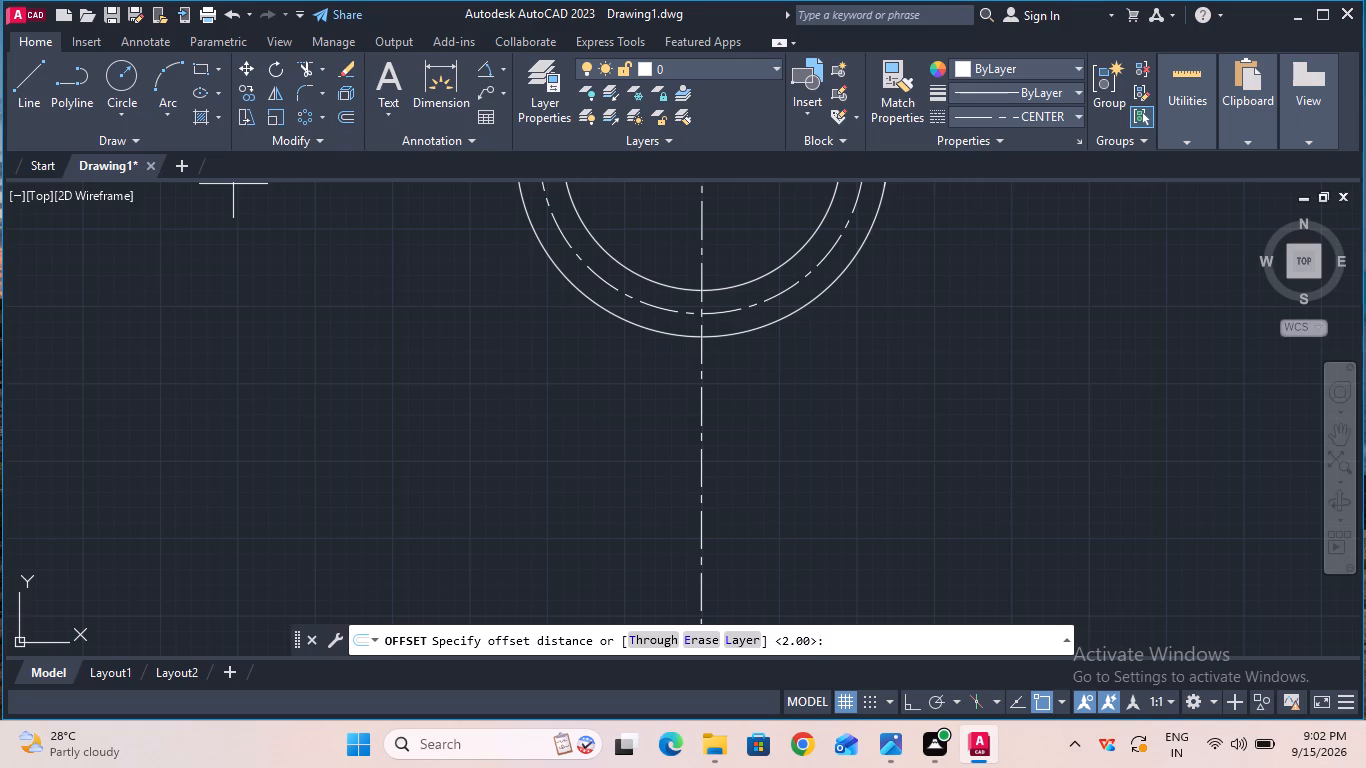
click(698, 483)
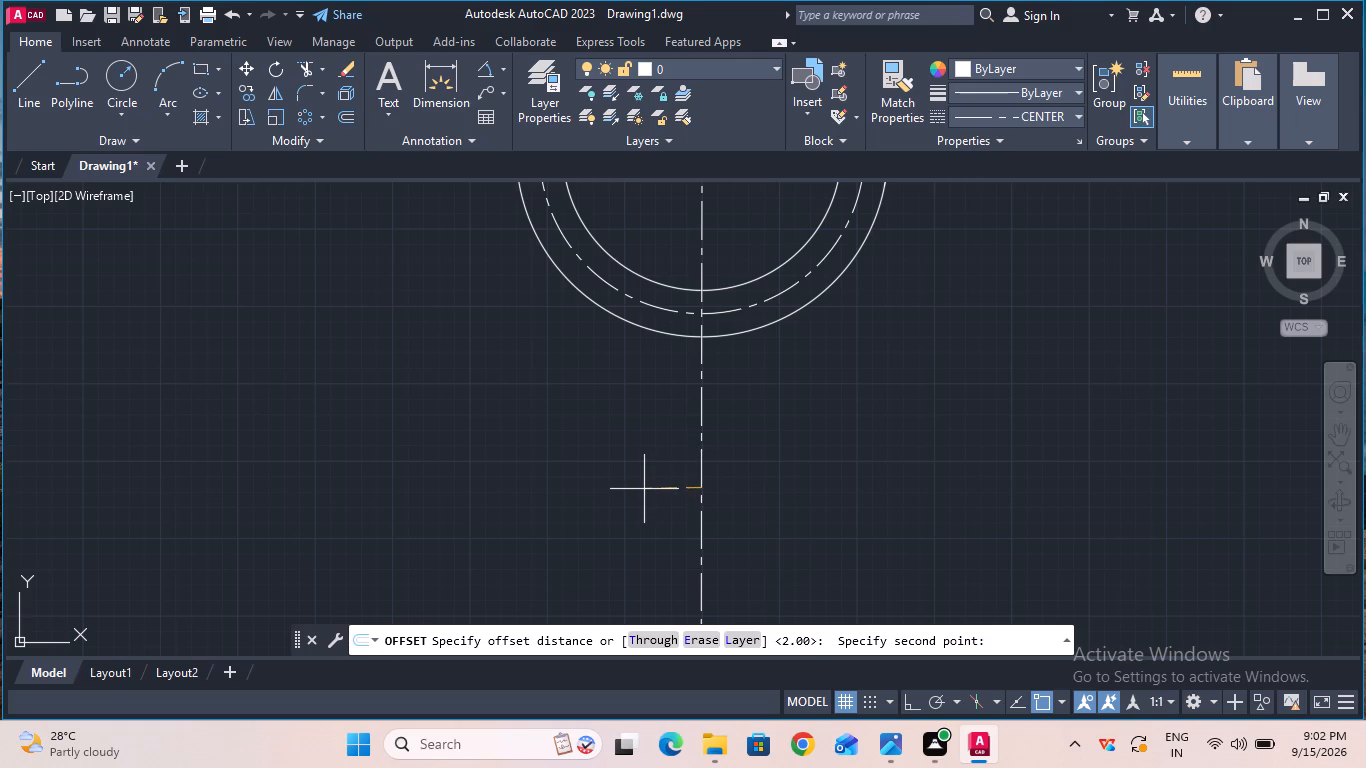
key(F8)
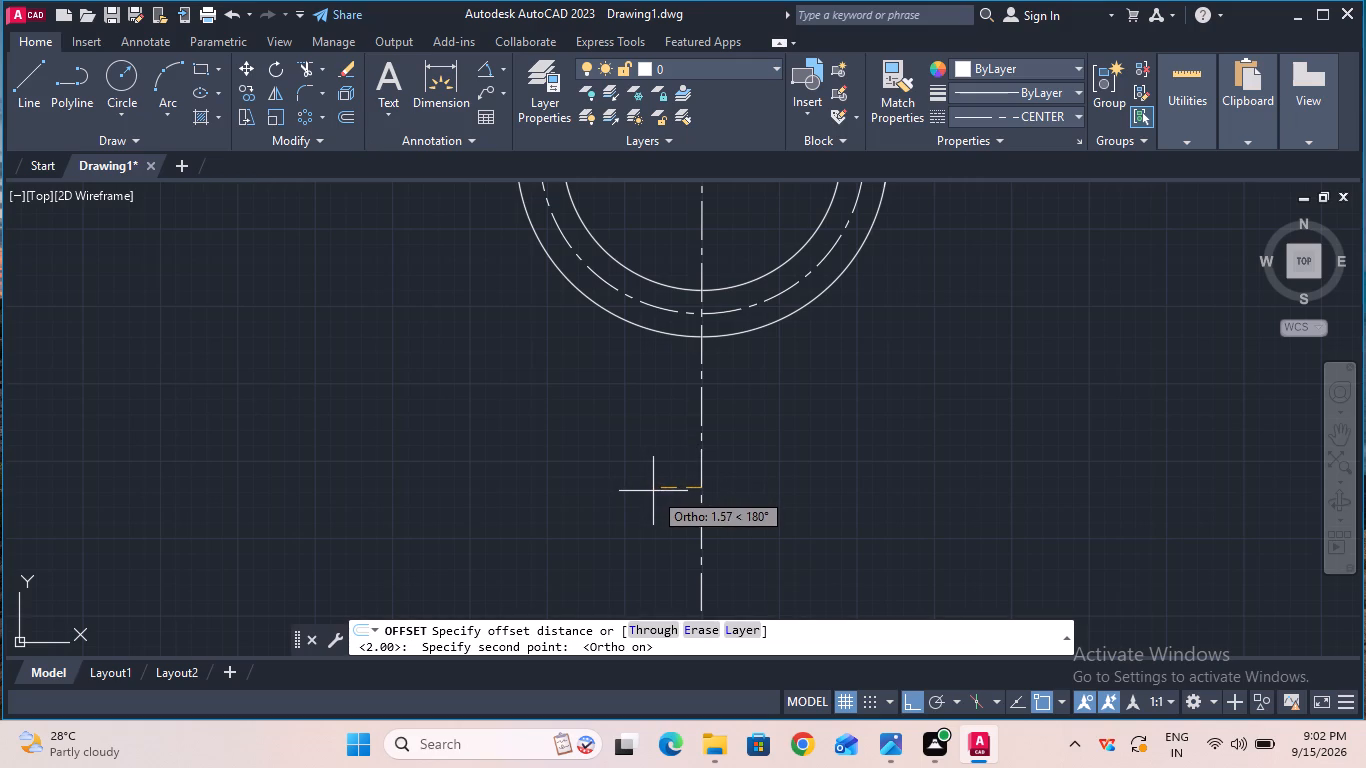
key(1)
key(period)
text(75)
key(Return)
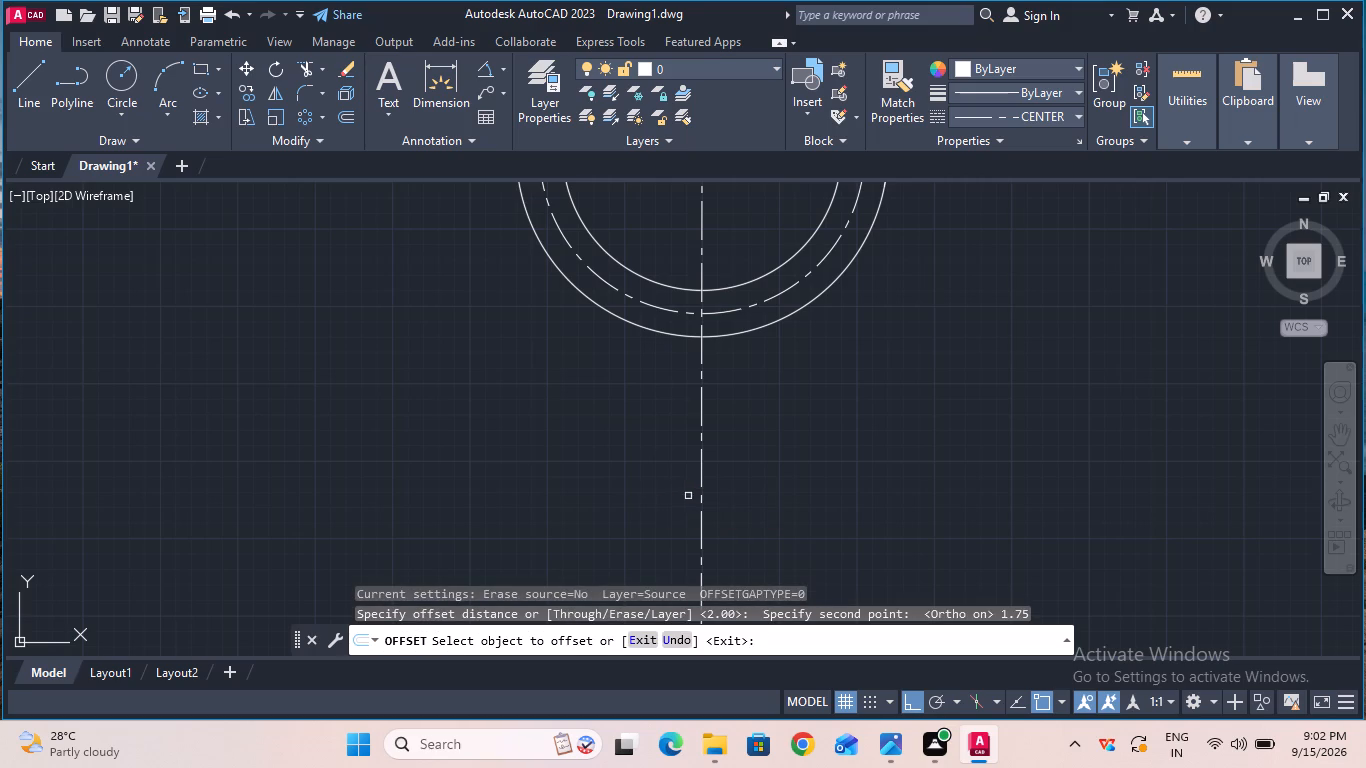
click(703, 499)
click(683, 498)
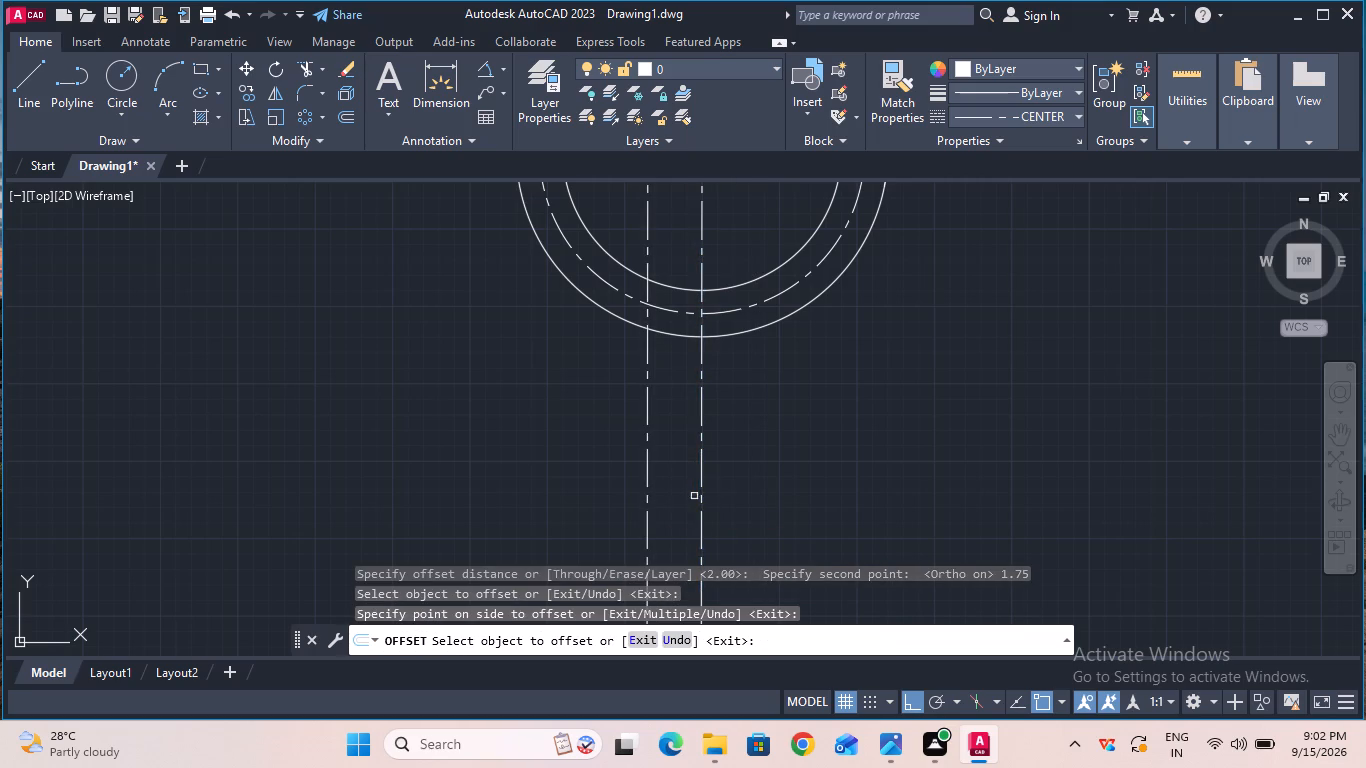
click(703, 495)
click(766, 493)
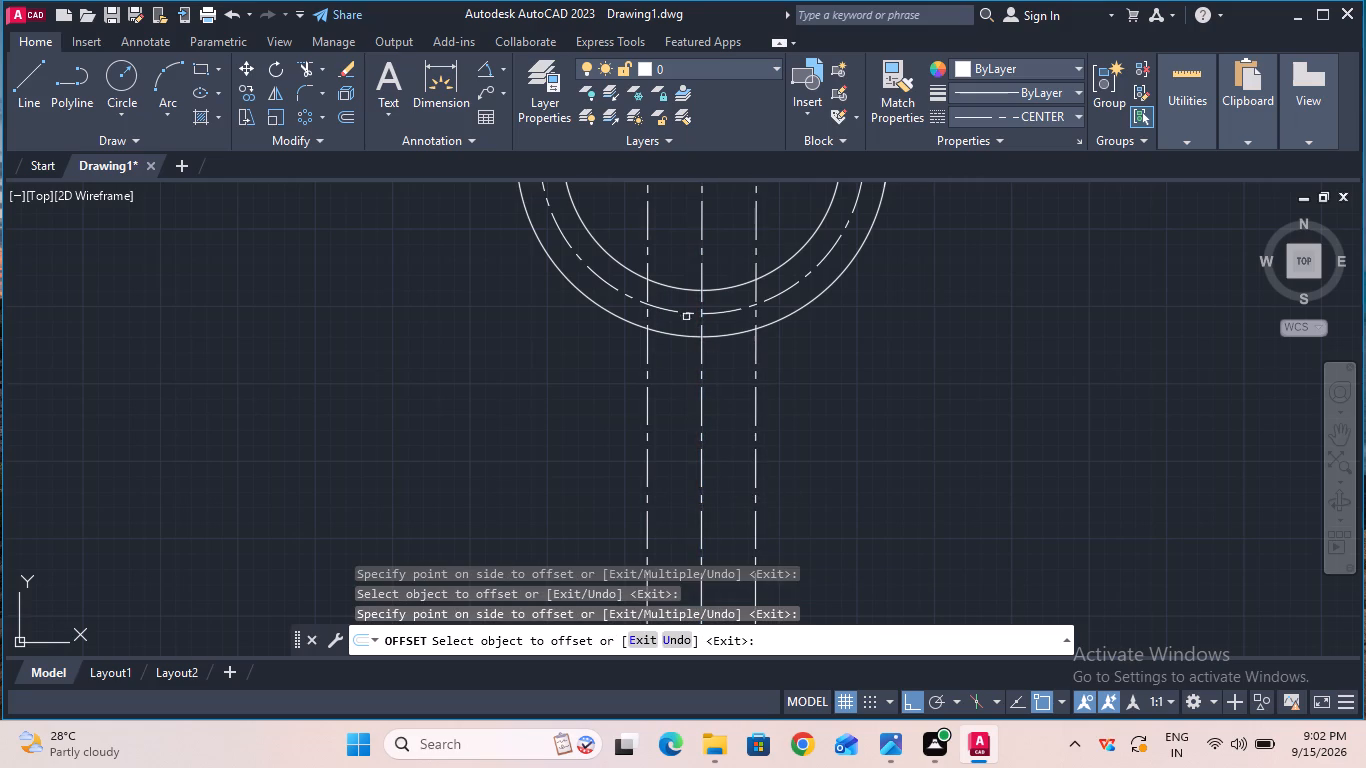
Trim both offset lines back to the ring's outer circle, removing their portions inside the ring.
click(312, 67)
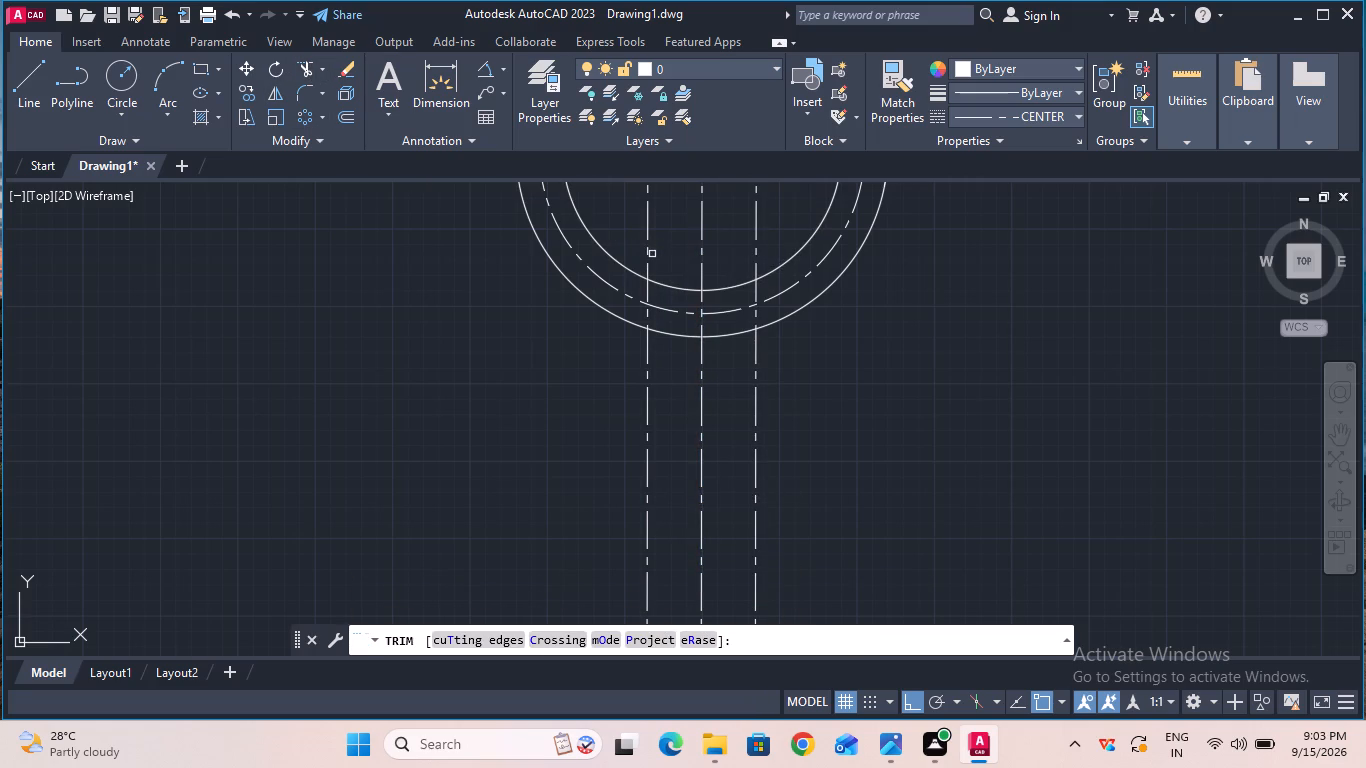
click(646, 236)
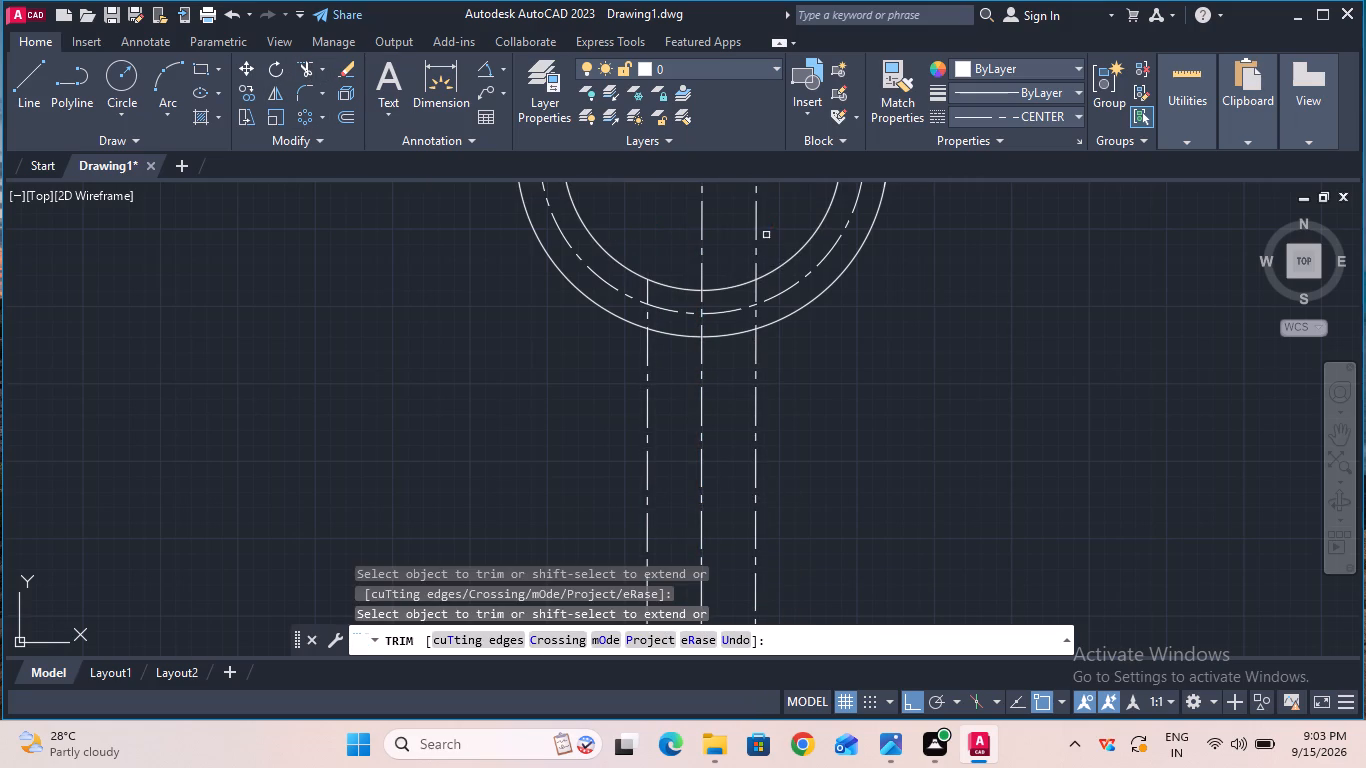
click(753, 233)
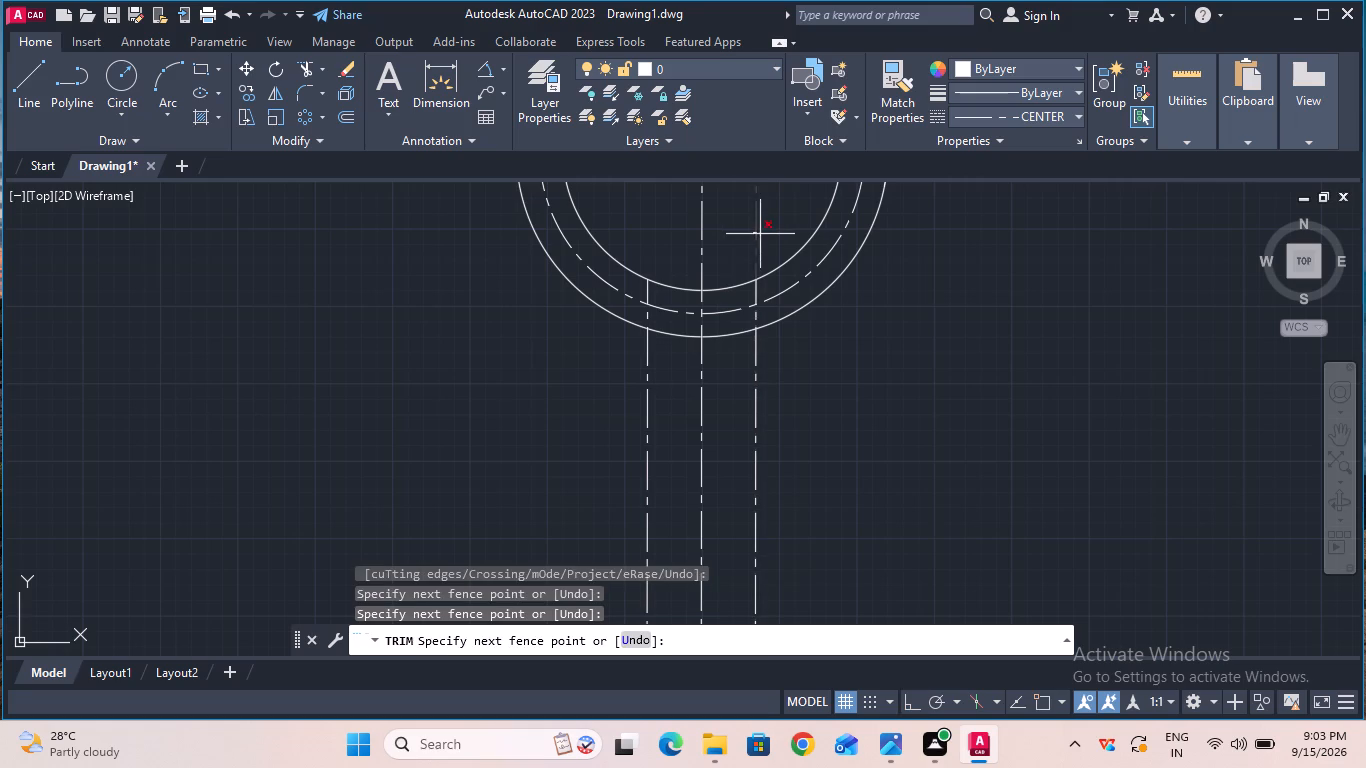
click(760, 234)
click(755, 287)
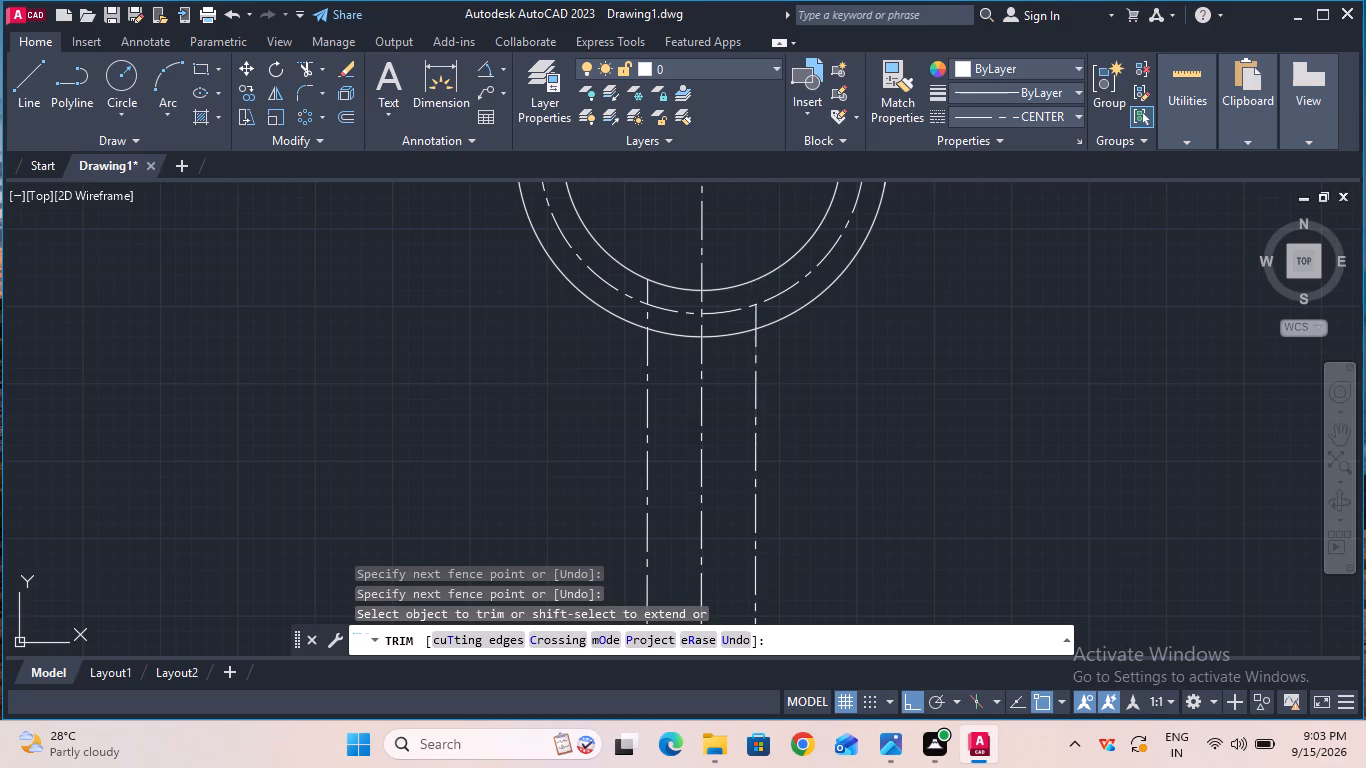
click(648, 291)
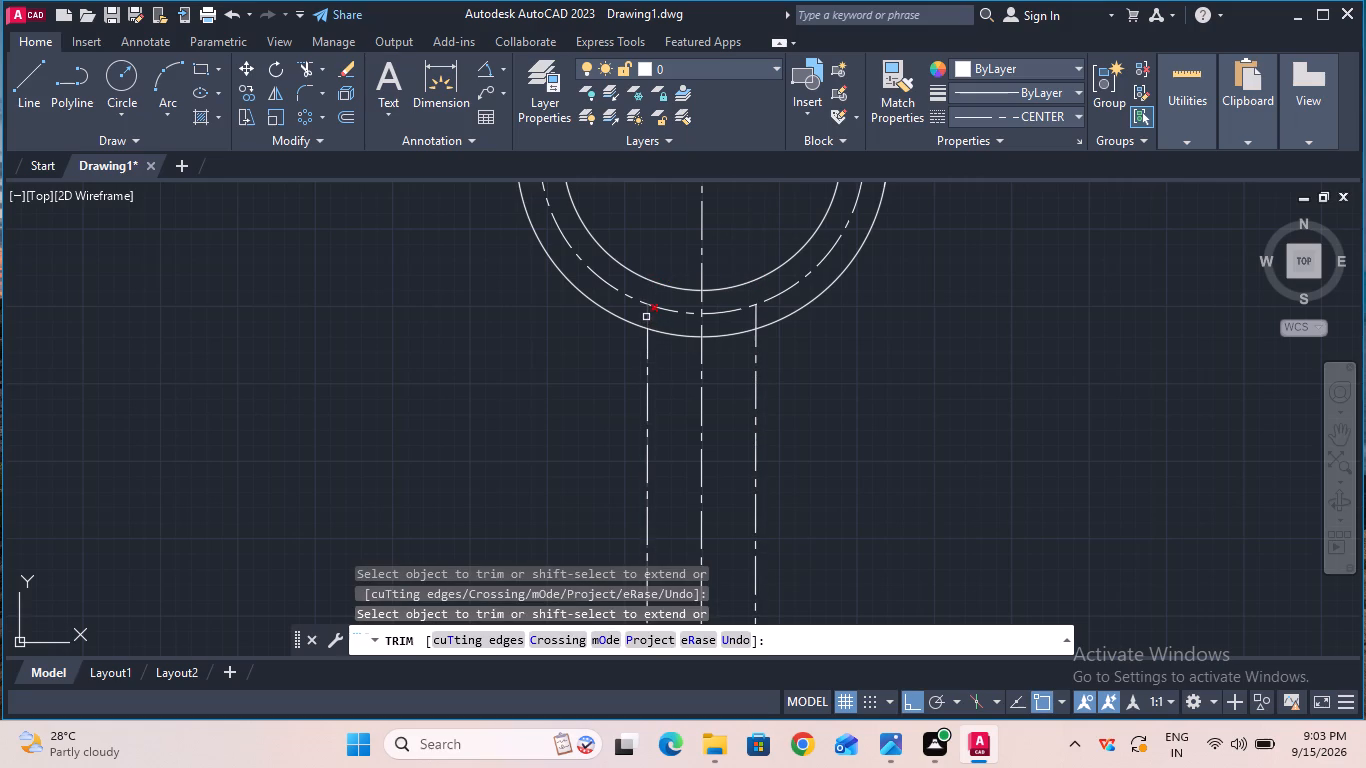
click(646, 317)
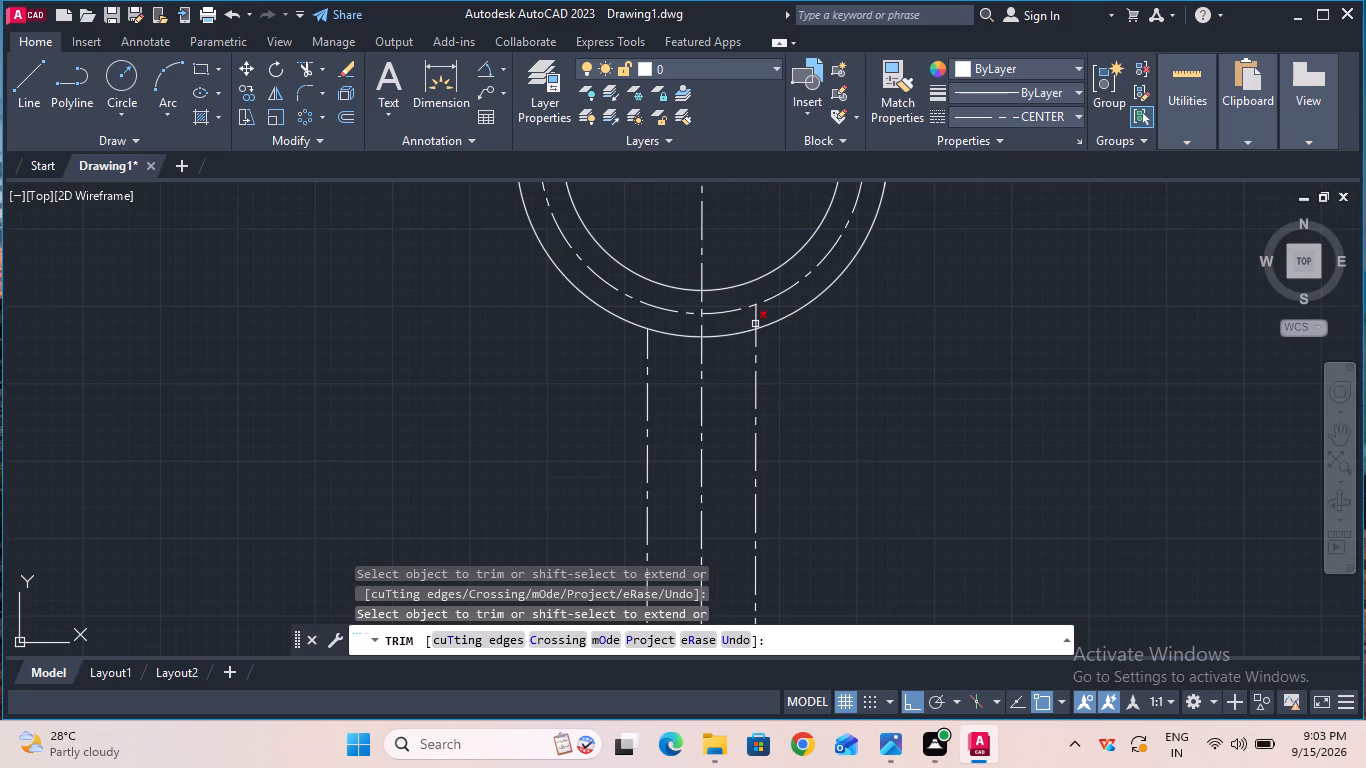
click(755, 324)
key(Escape)
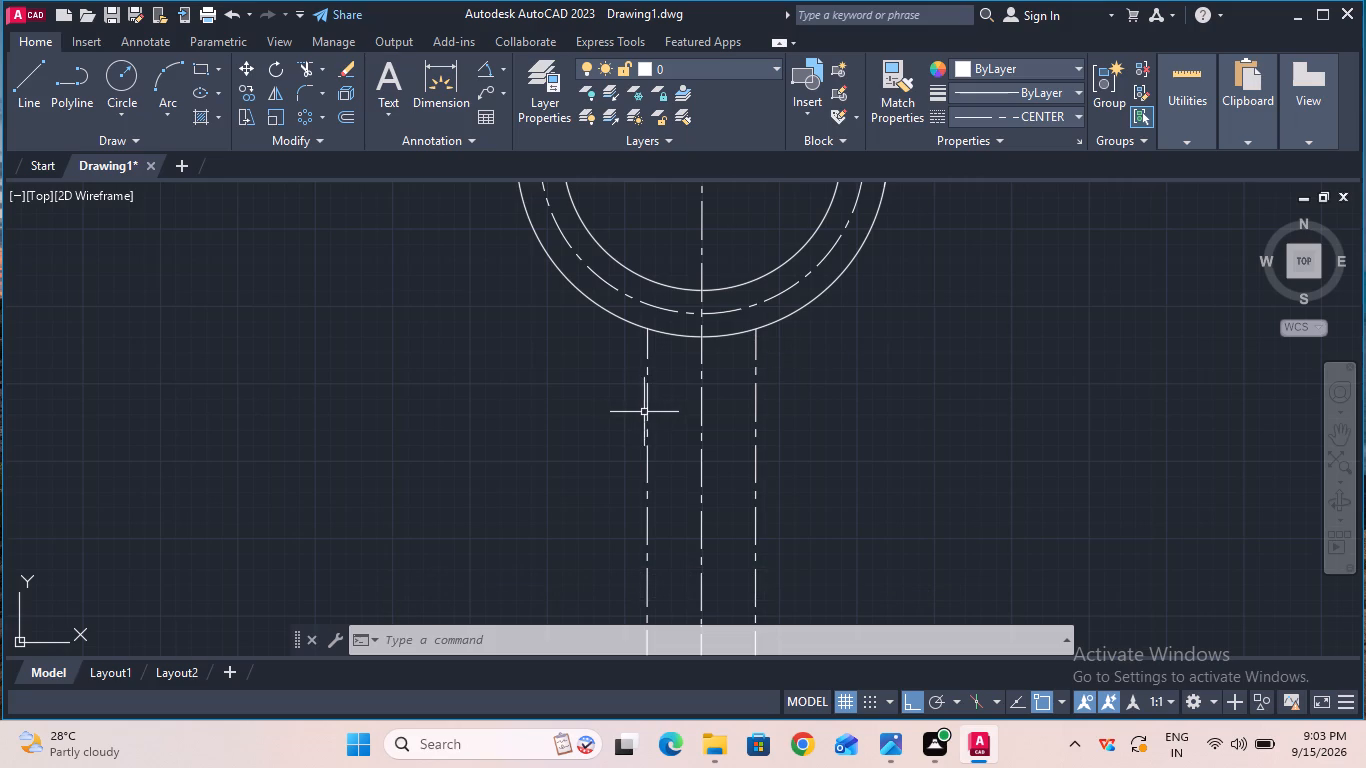
Change the linetype of both offset lines below the ring from CENTER to ByBlock.
click(1337, 434)
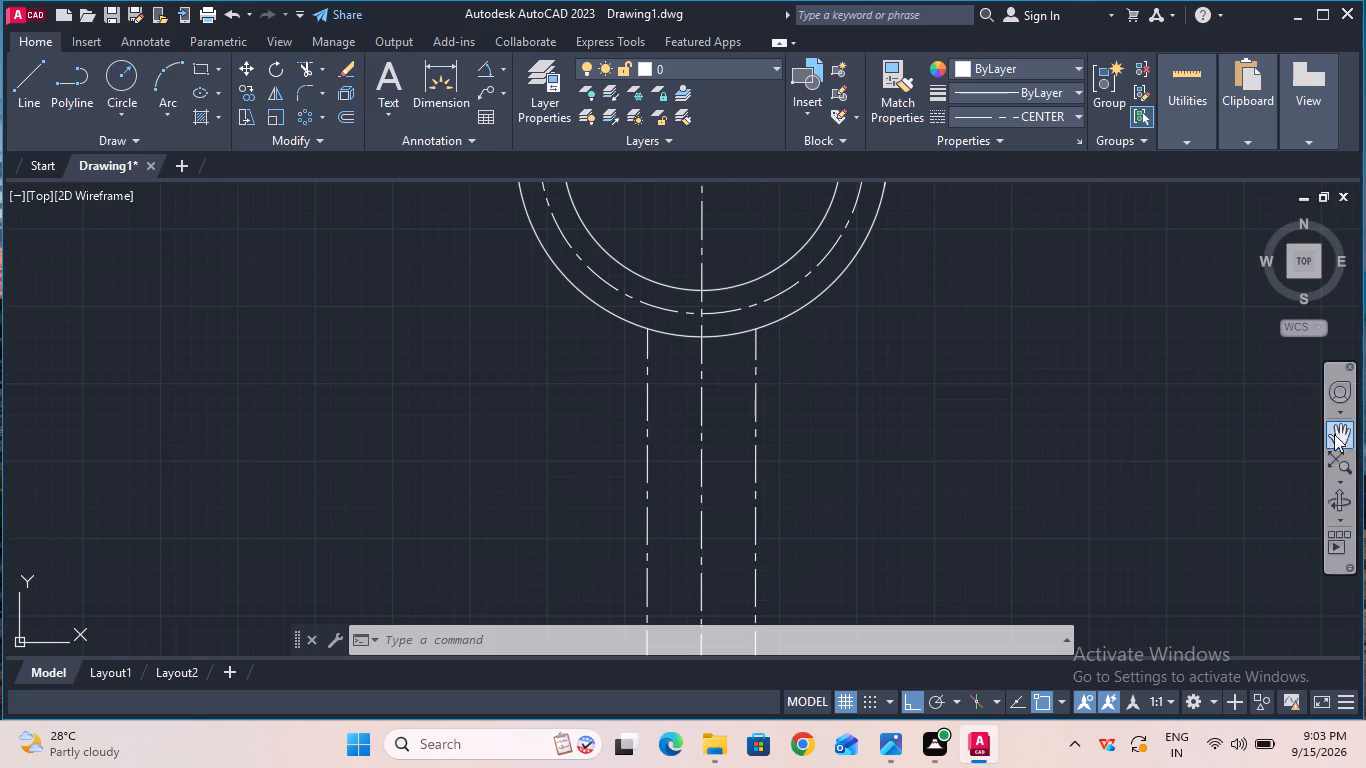
drag(1001, 462, 1038, 437)
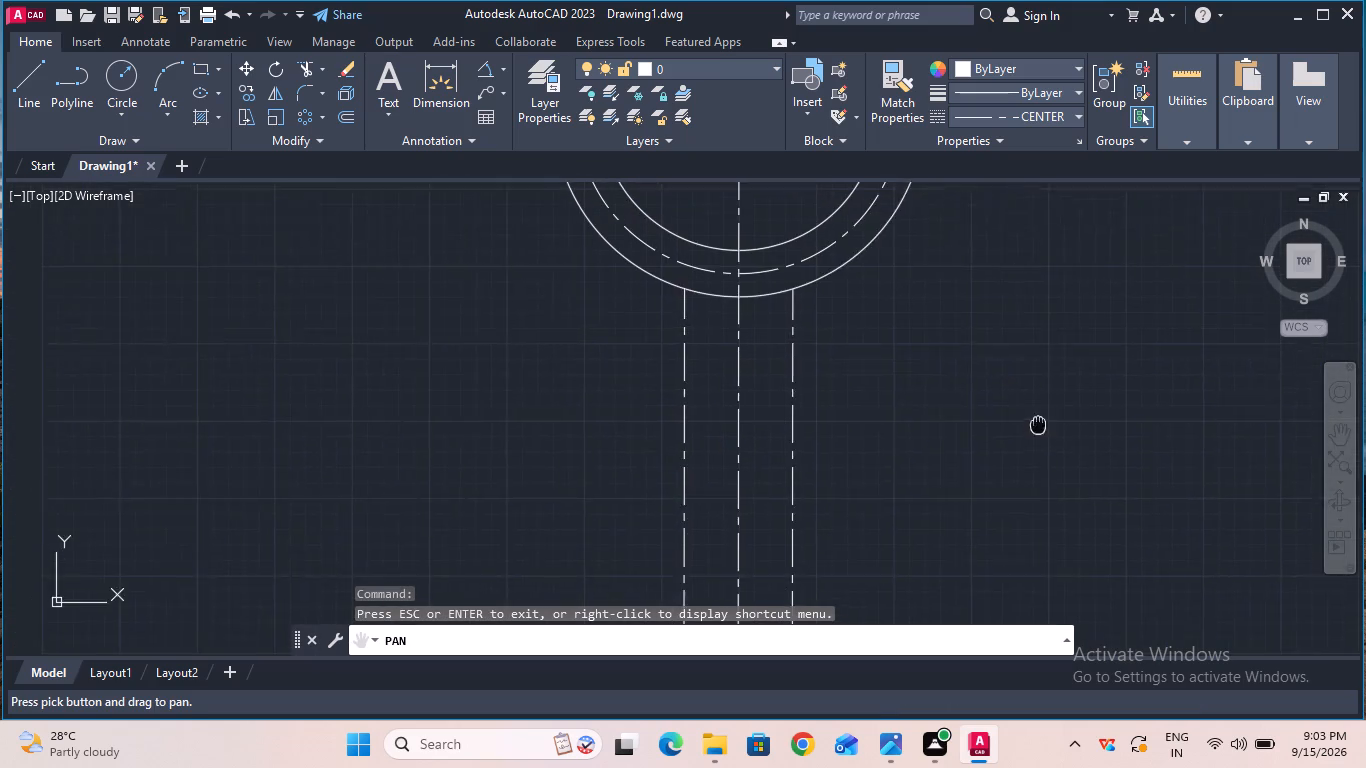
drag(1038, 437, 1040, 458)
key(Escape)
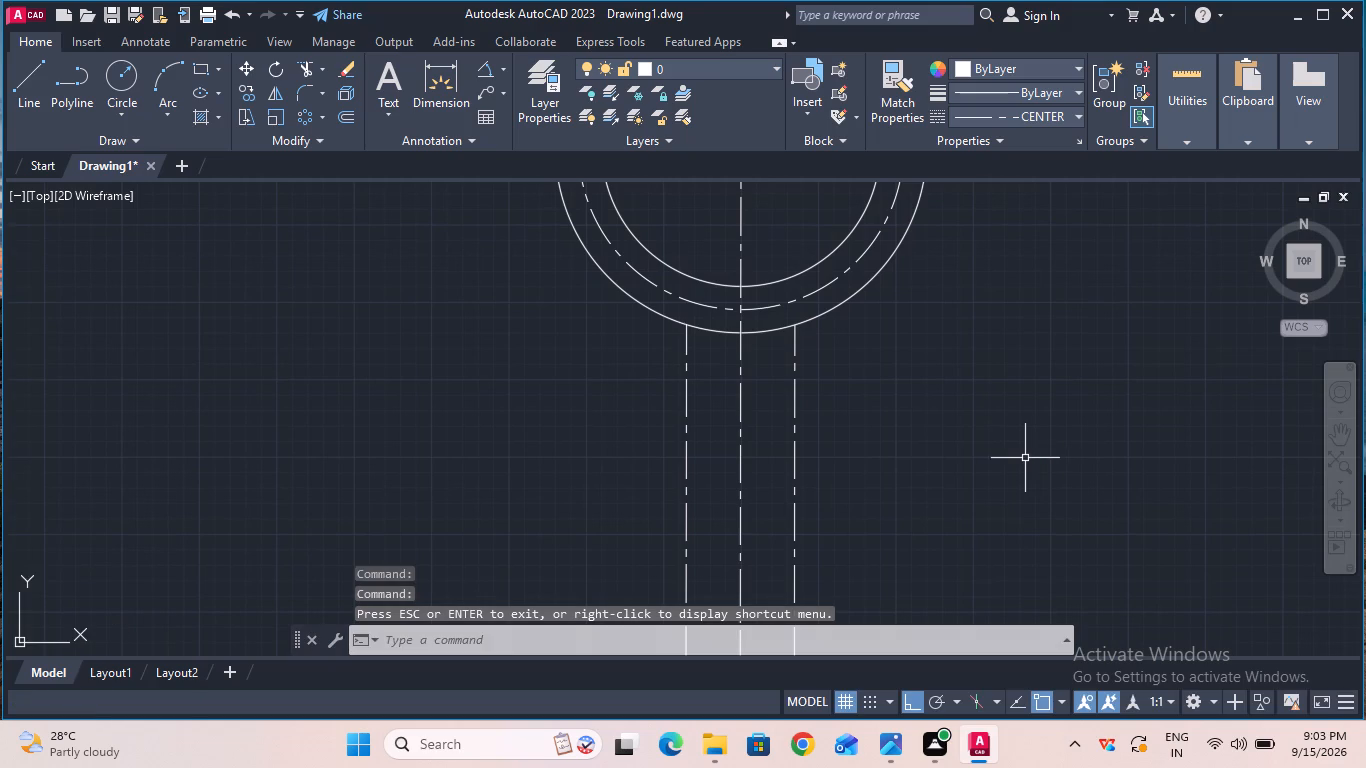
click(688, 477)
text(pr)
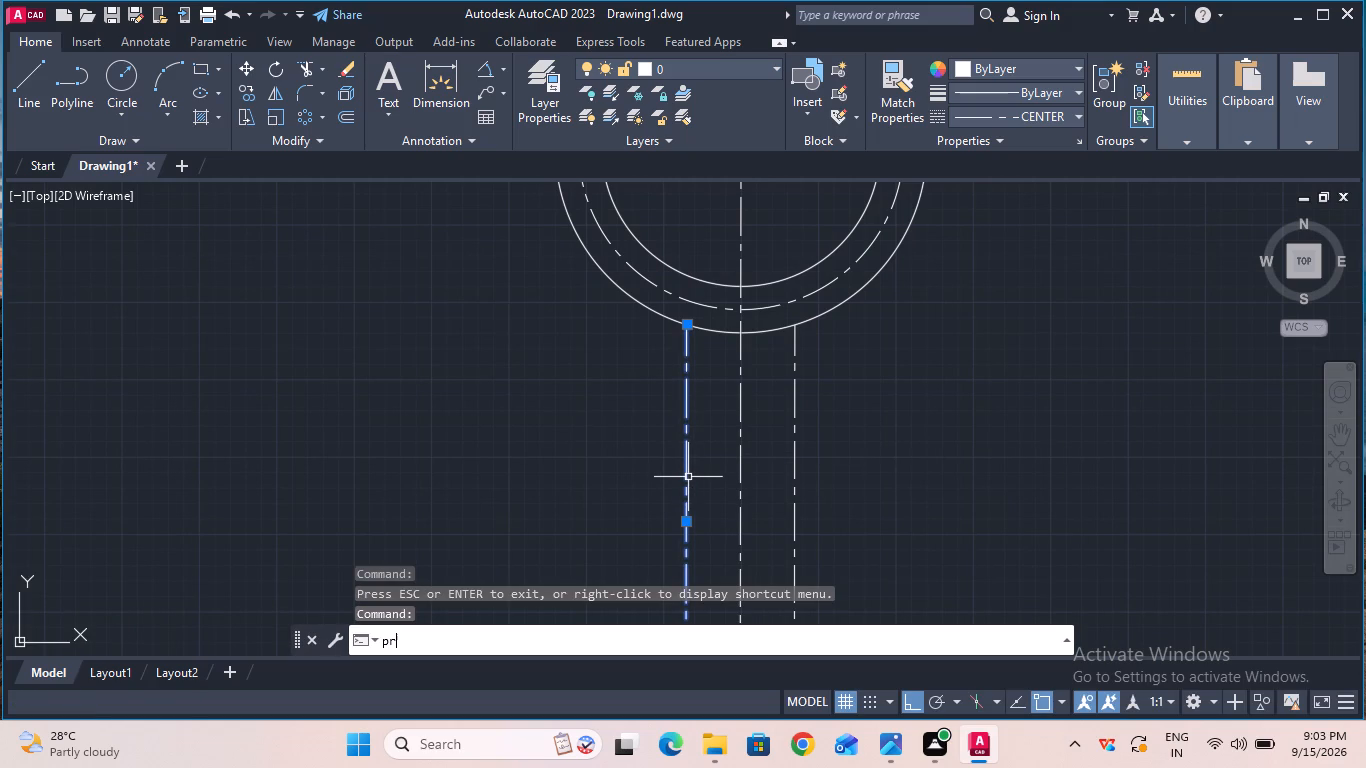
click(555, 435)
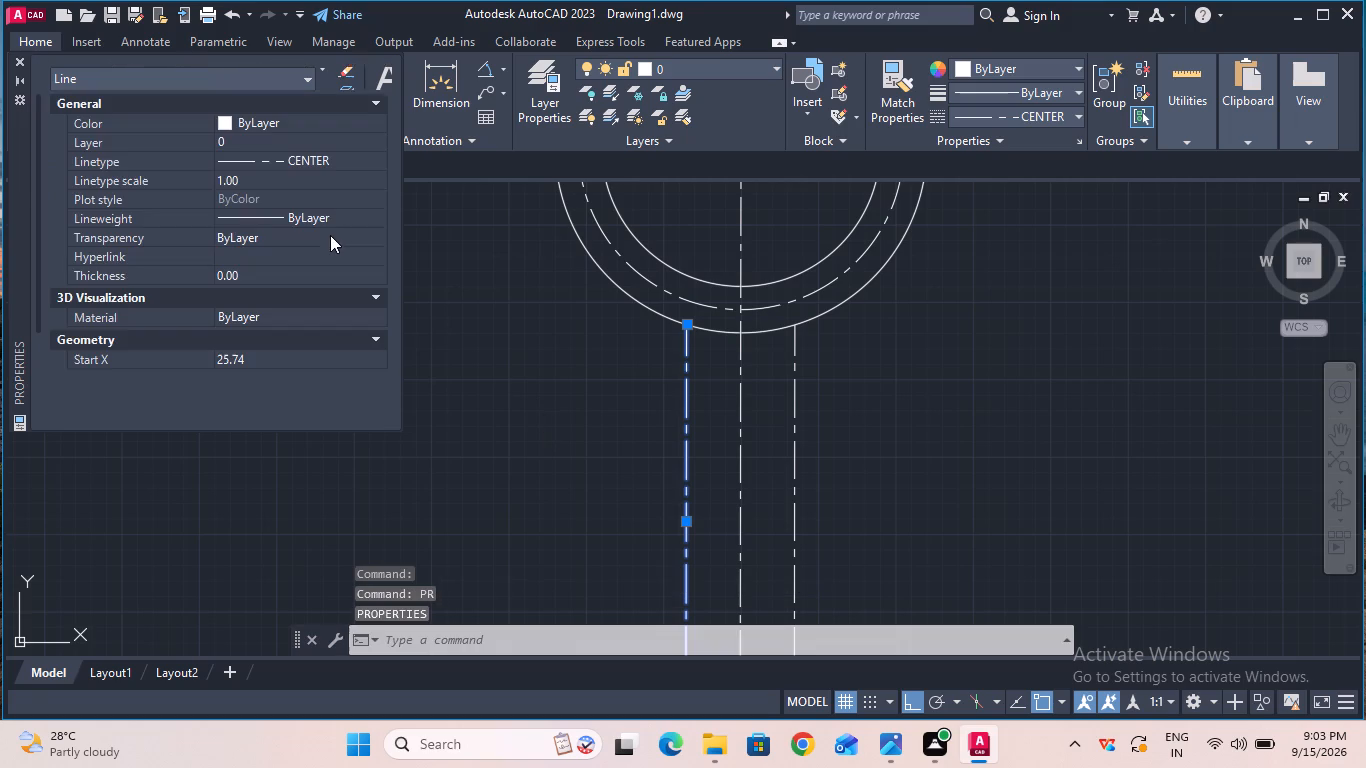
click(283, 157)
click(283, 157)
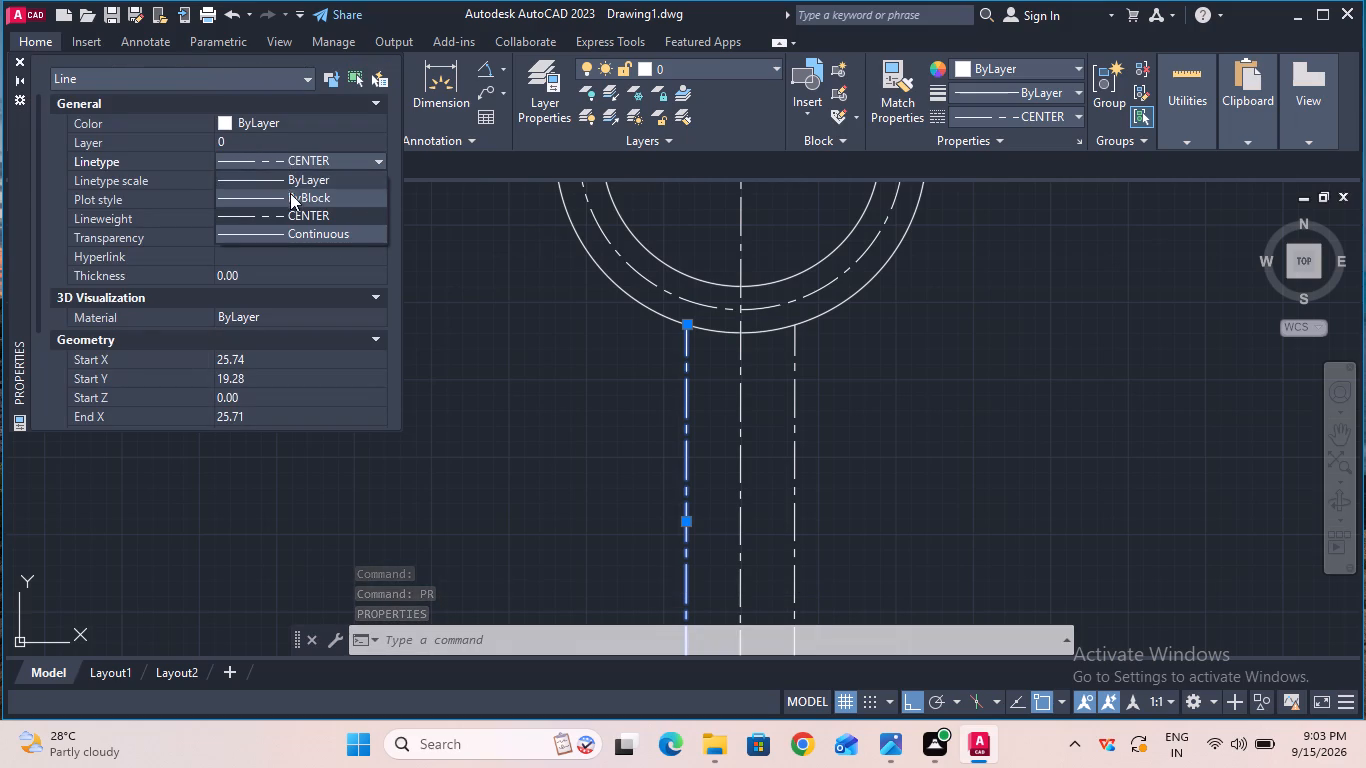
click(291, 198)
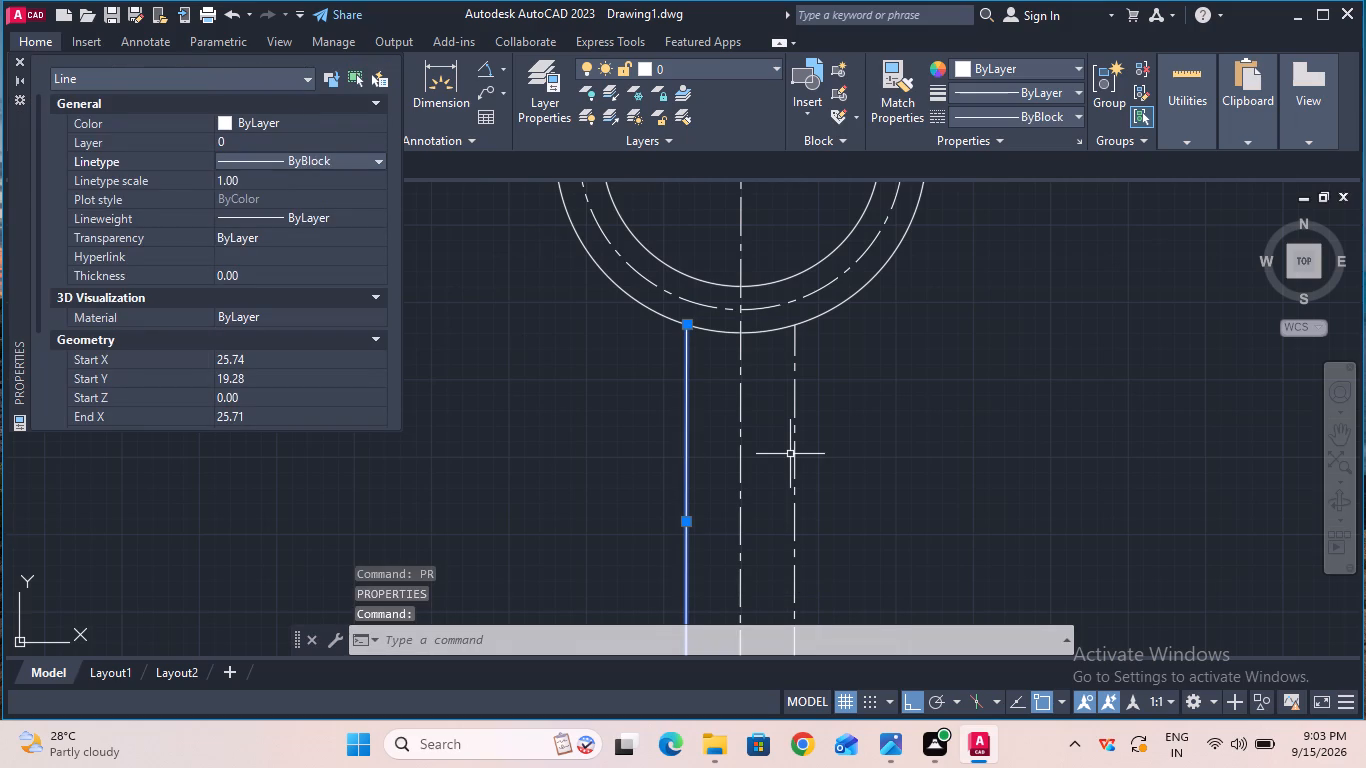
click(796, 462)
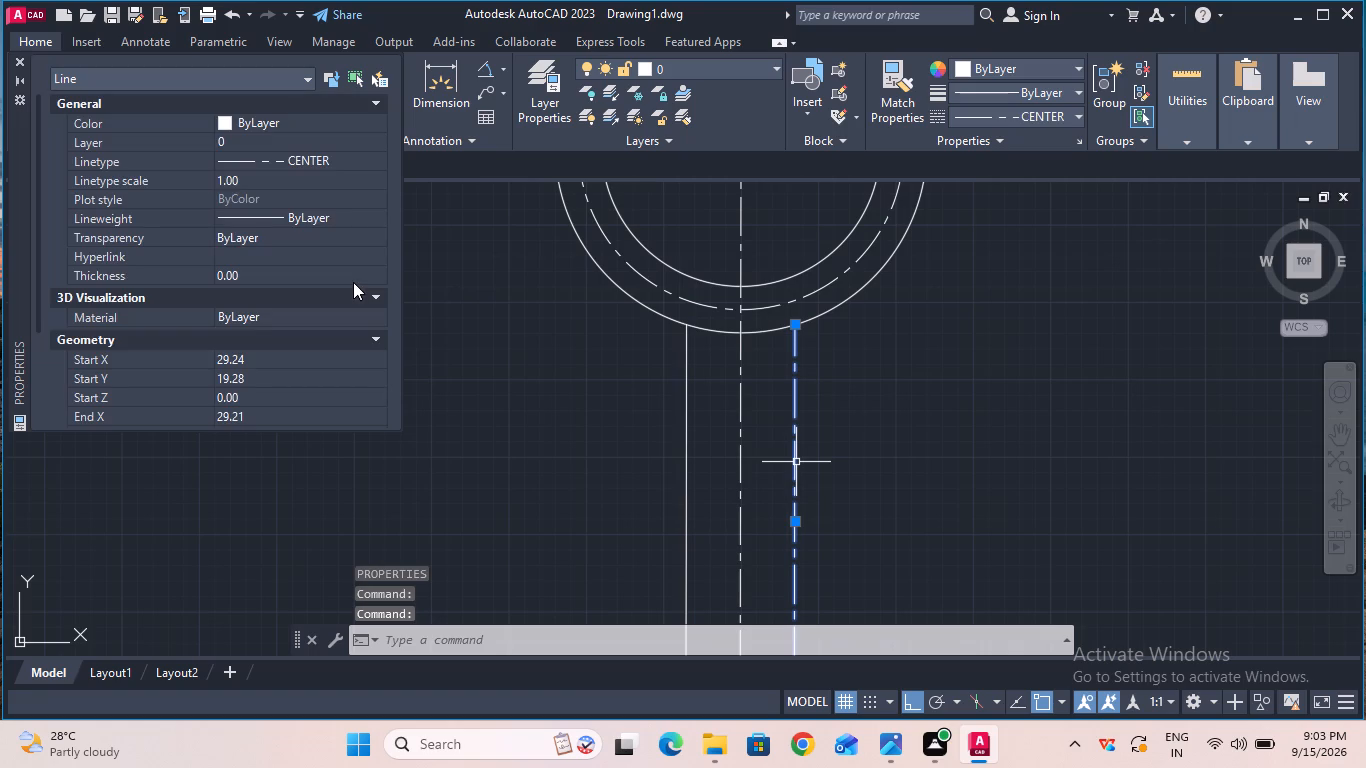
click(294, 159)
click(294, 159)
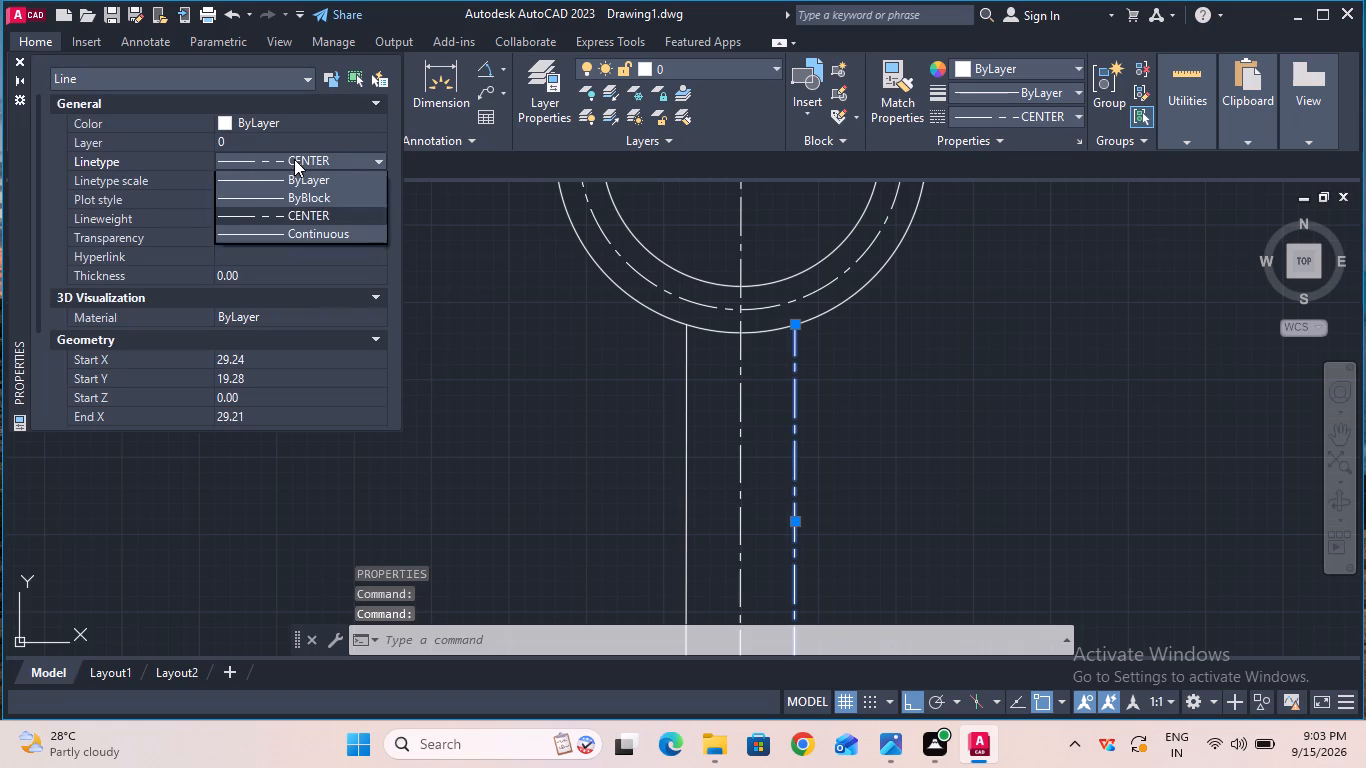
click(305, 194)
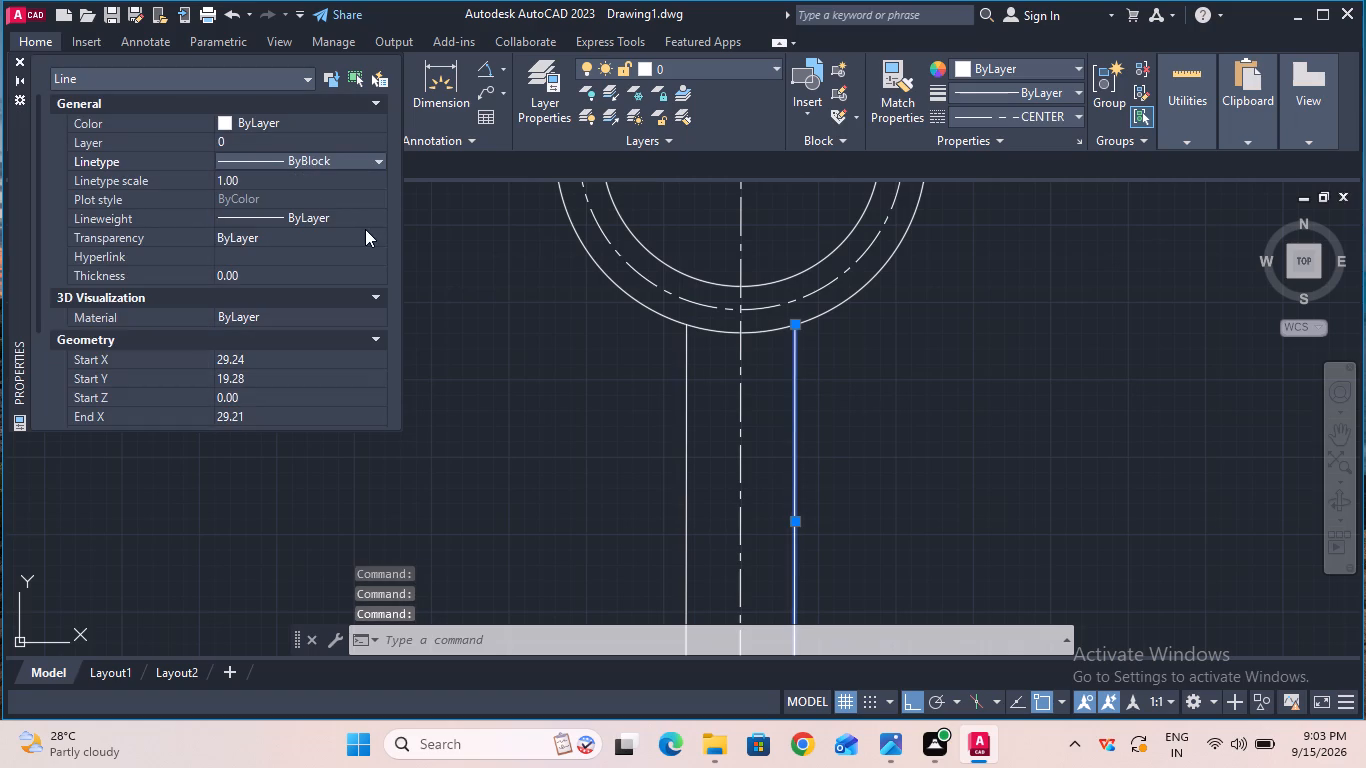
click(19, 60)
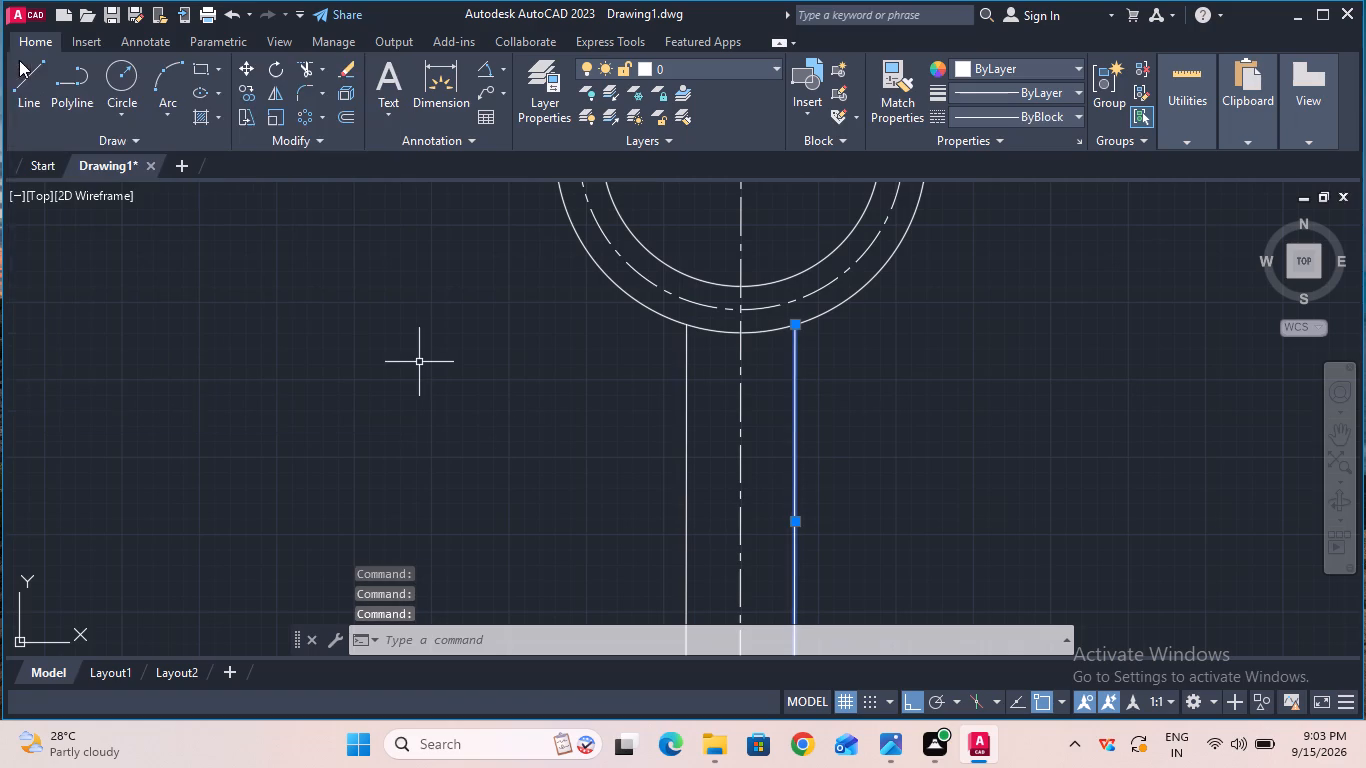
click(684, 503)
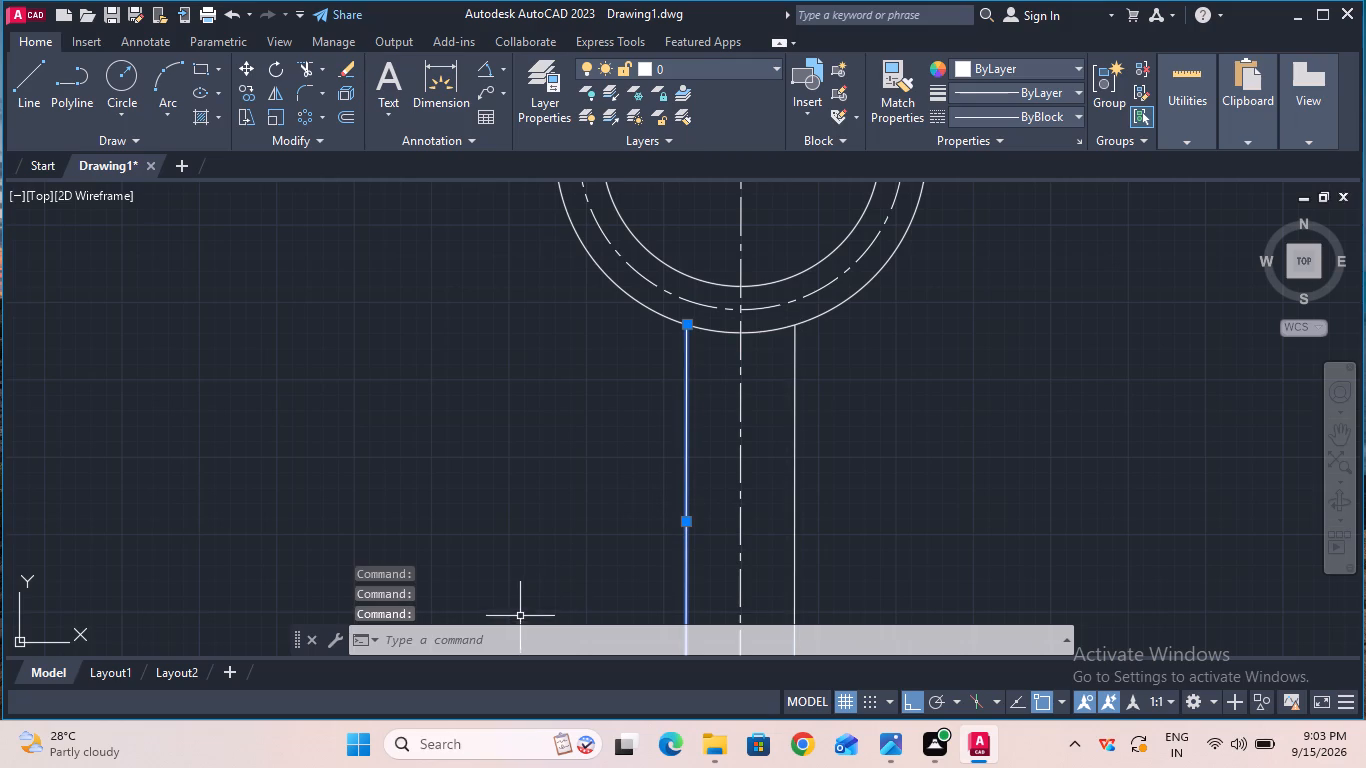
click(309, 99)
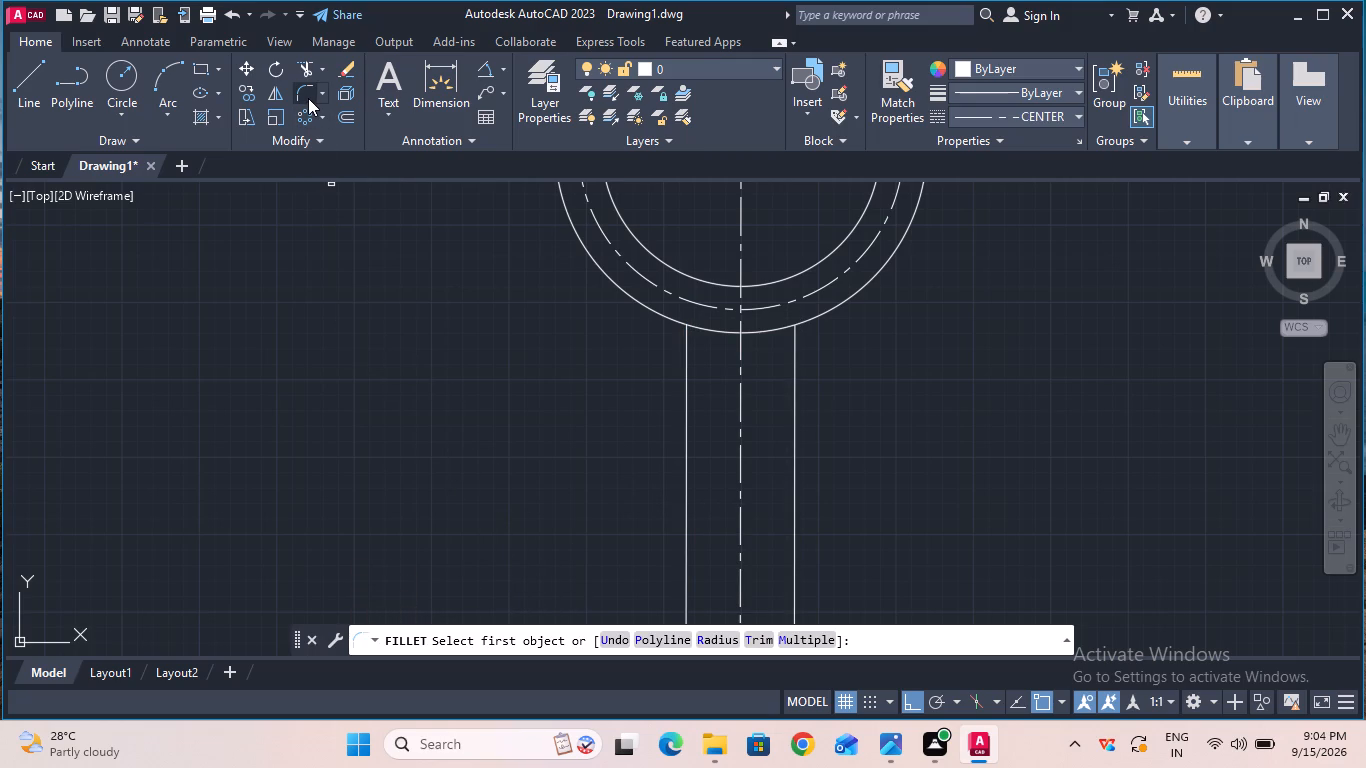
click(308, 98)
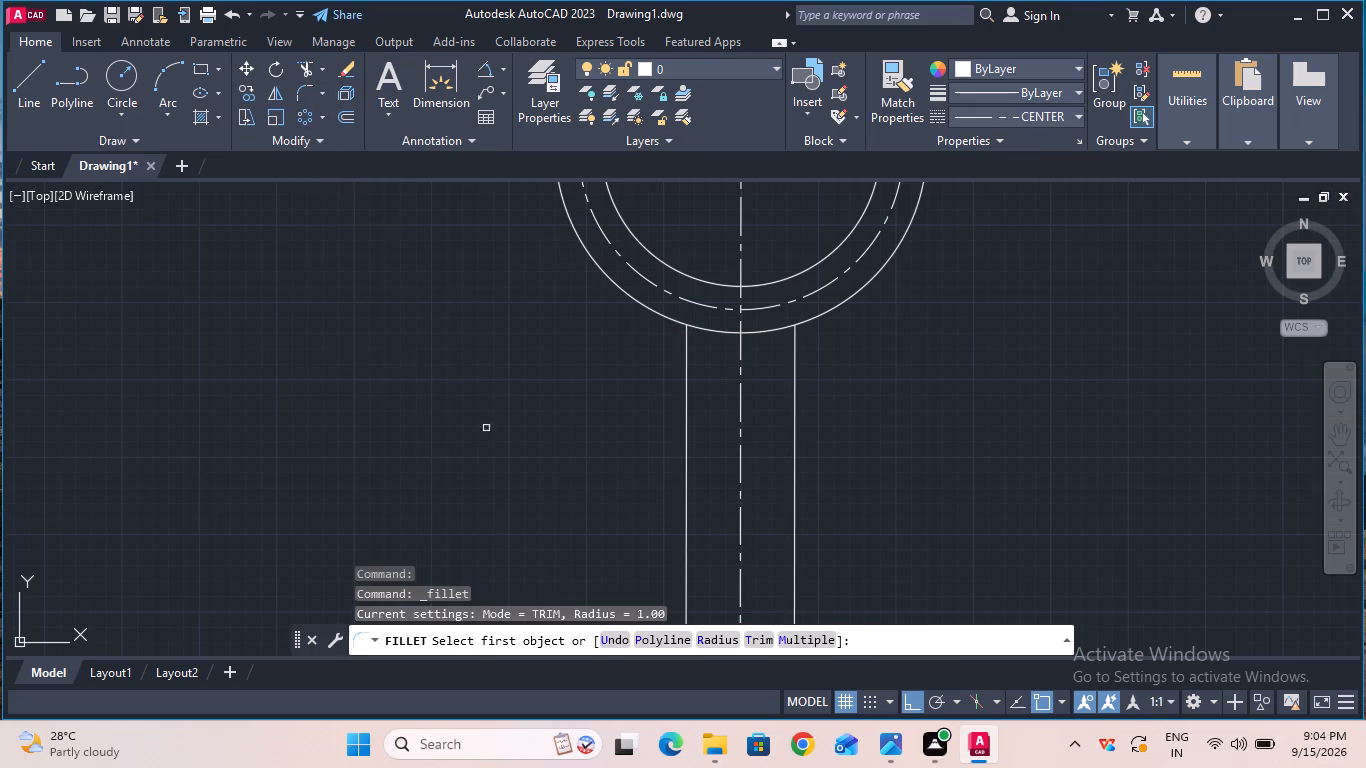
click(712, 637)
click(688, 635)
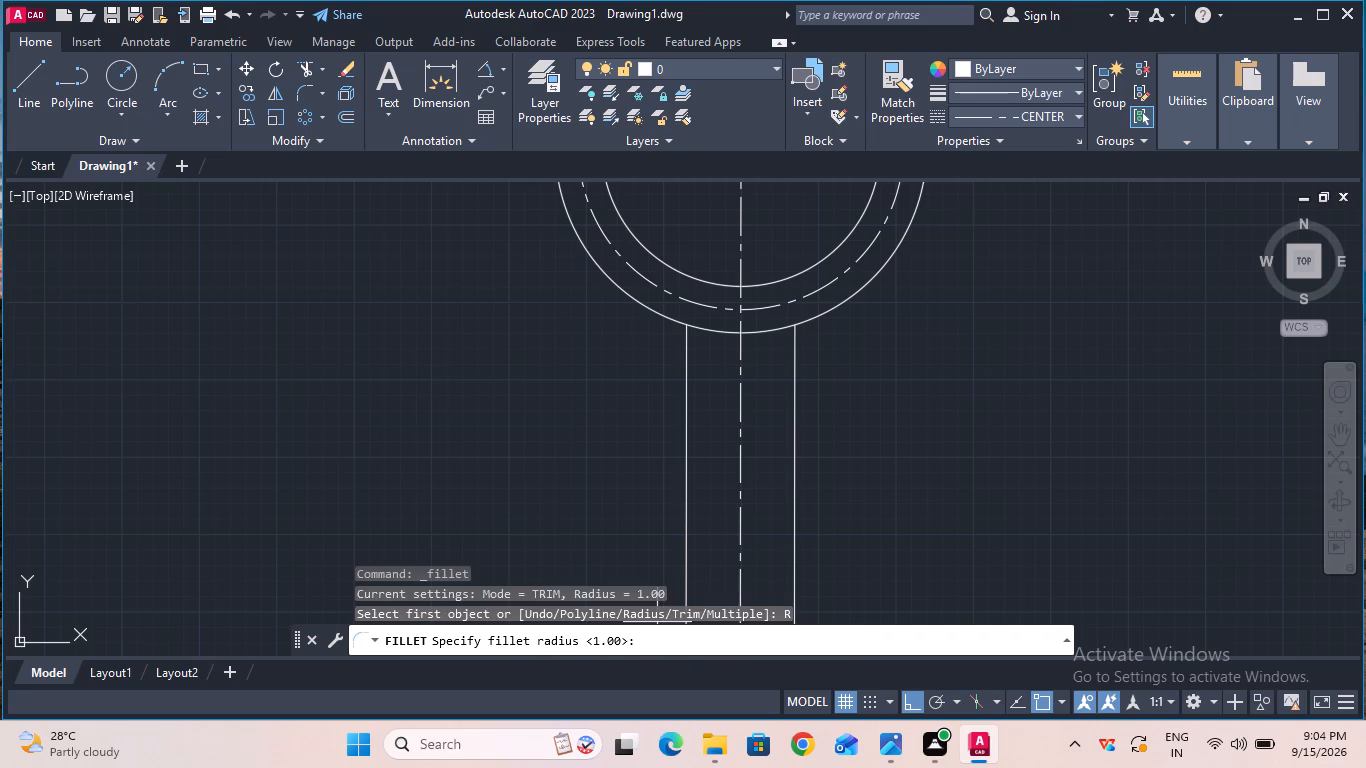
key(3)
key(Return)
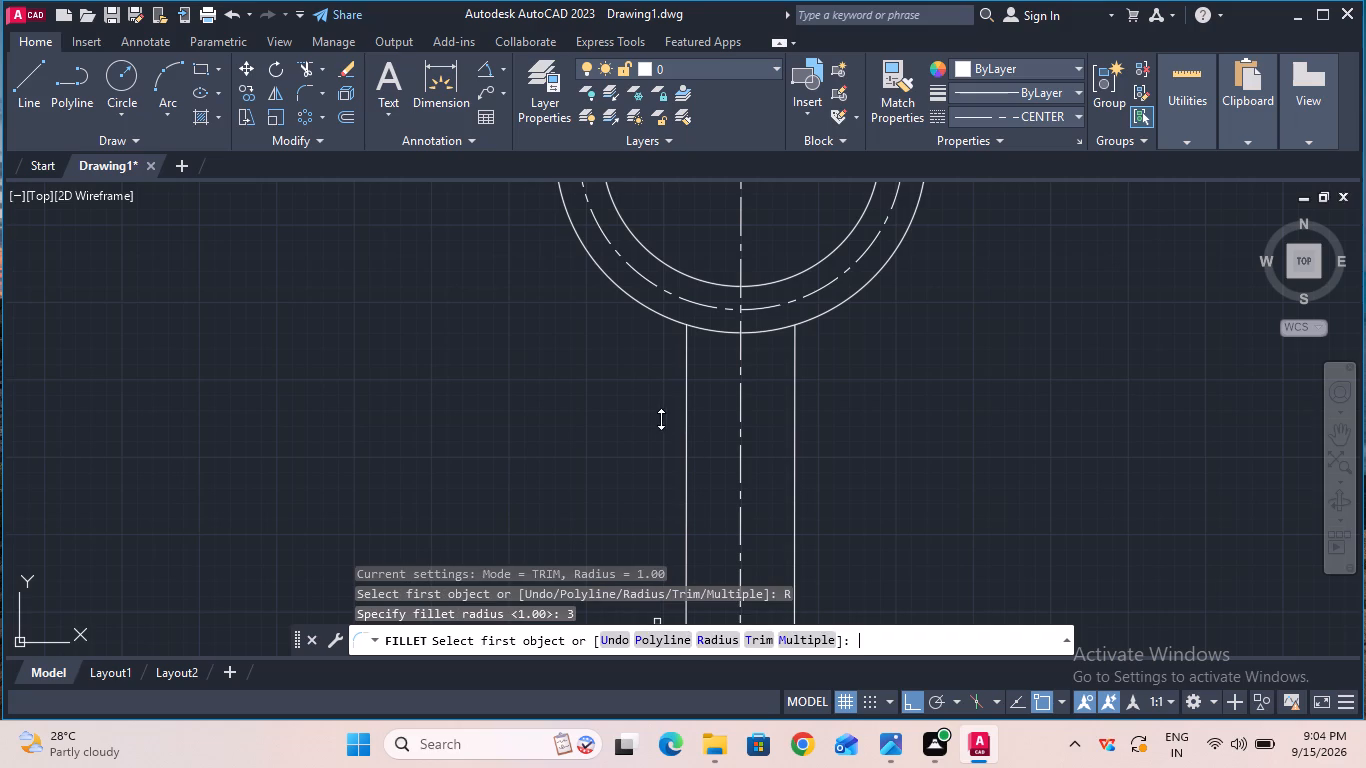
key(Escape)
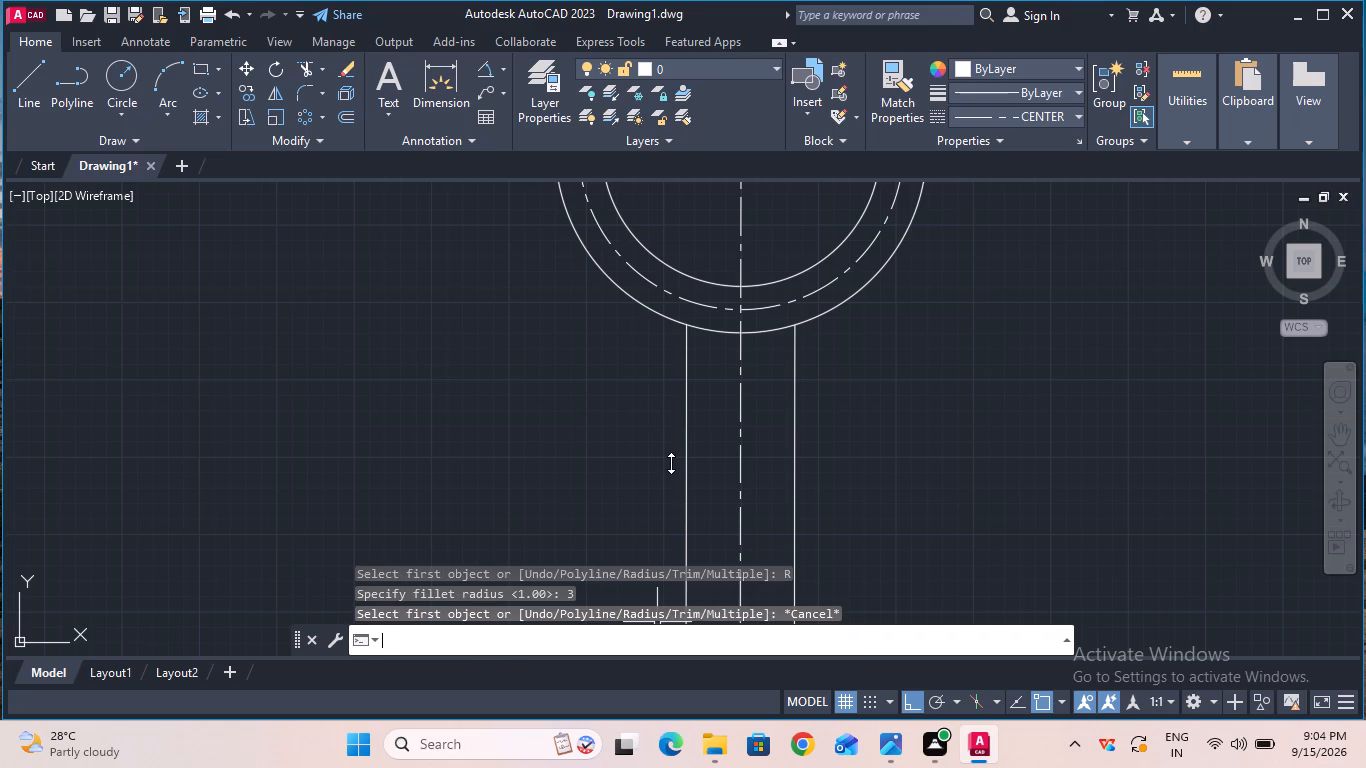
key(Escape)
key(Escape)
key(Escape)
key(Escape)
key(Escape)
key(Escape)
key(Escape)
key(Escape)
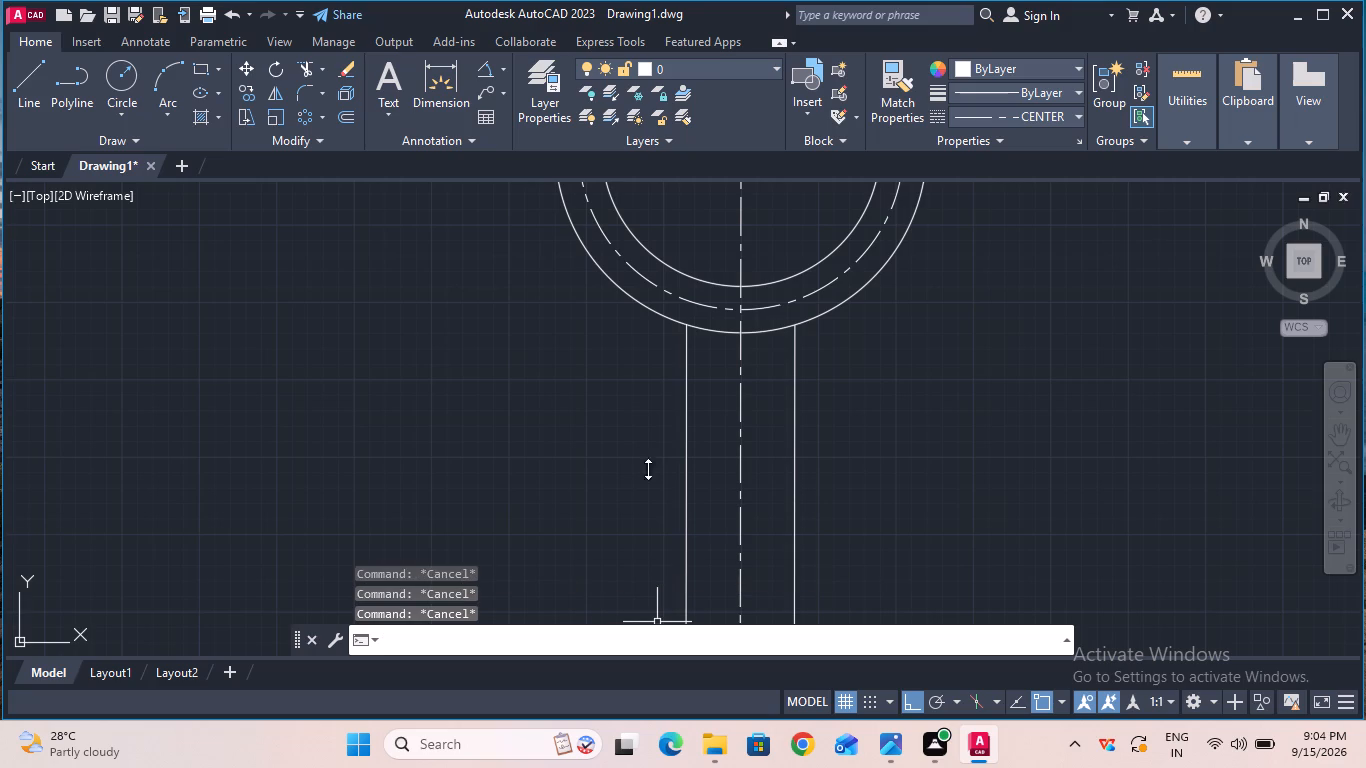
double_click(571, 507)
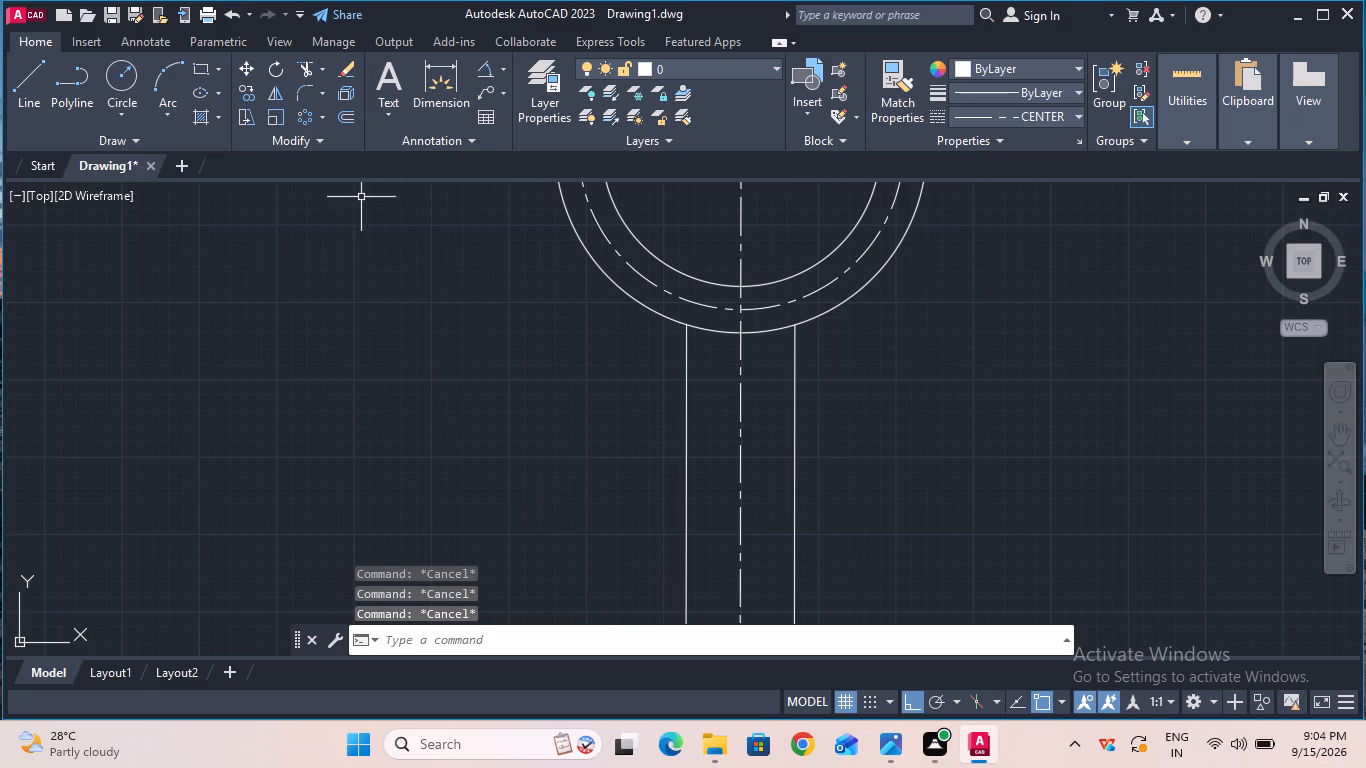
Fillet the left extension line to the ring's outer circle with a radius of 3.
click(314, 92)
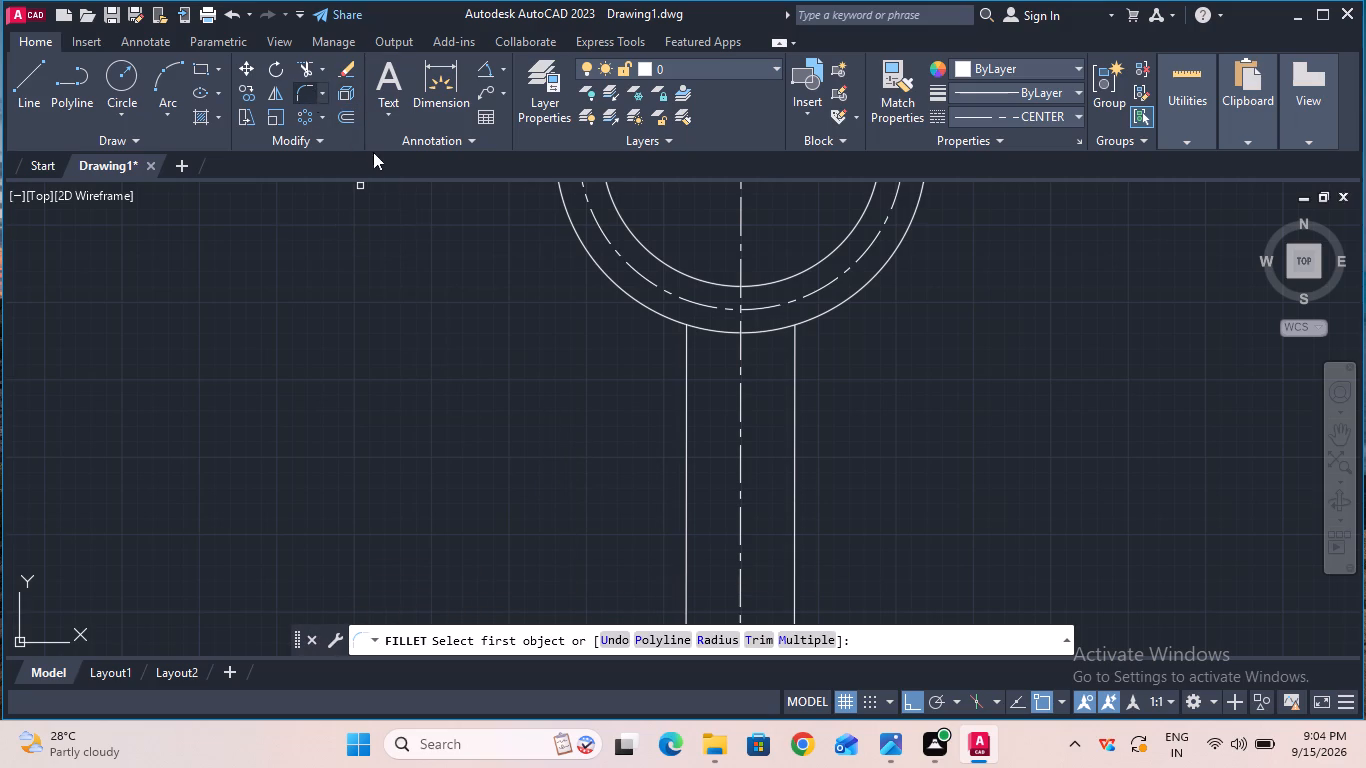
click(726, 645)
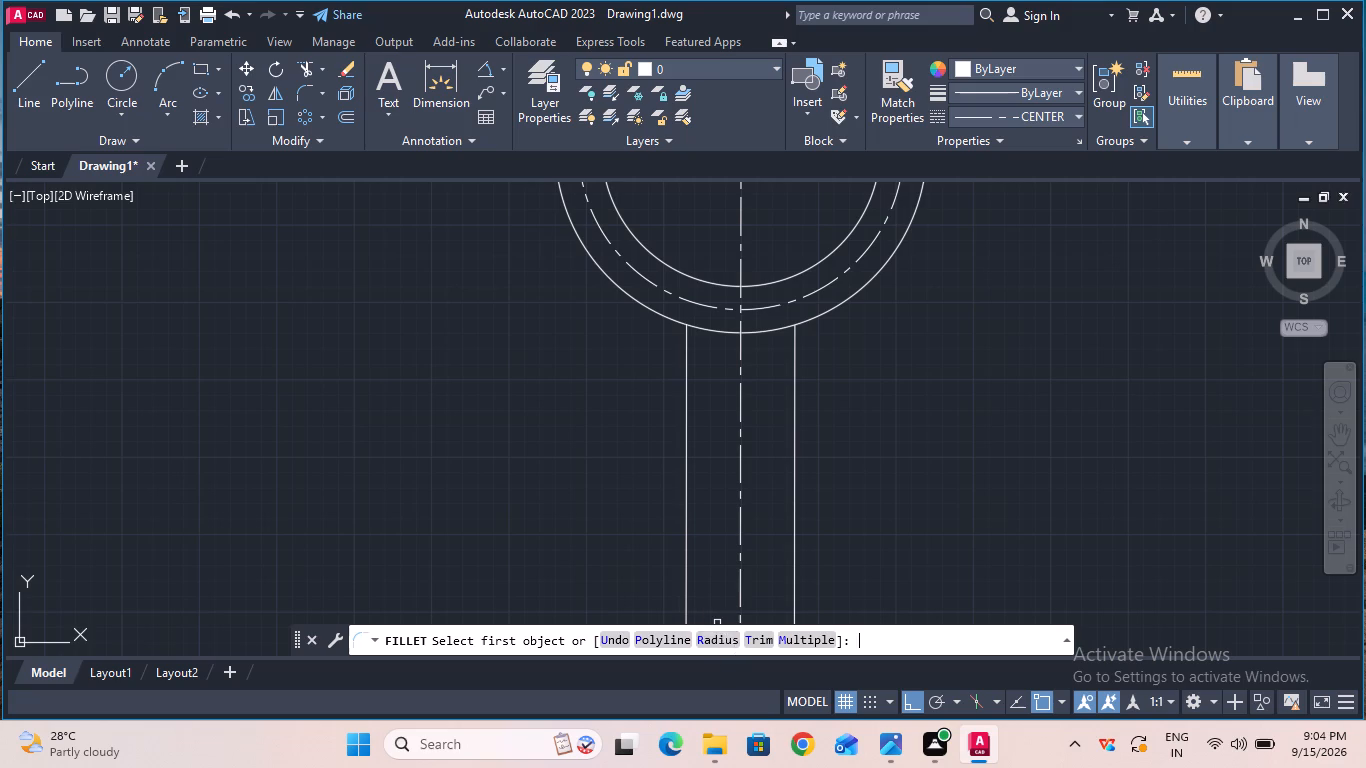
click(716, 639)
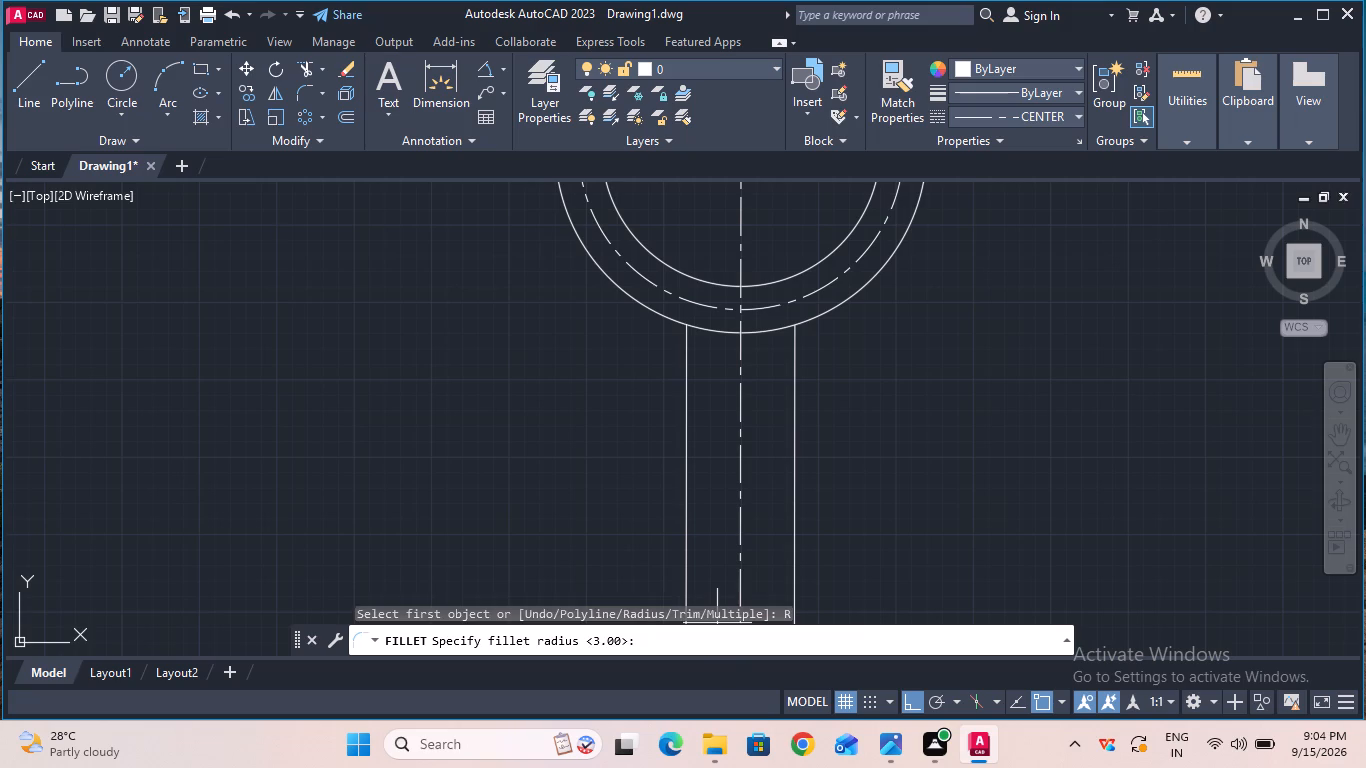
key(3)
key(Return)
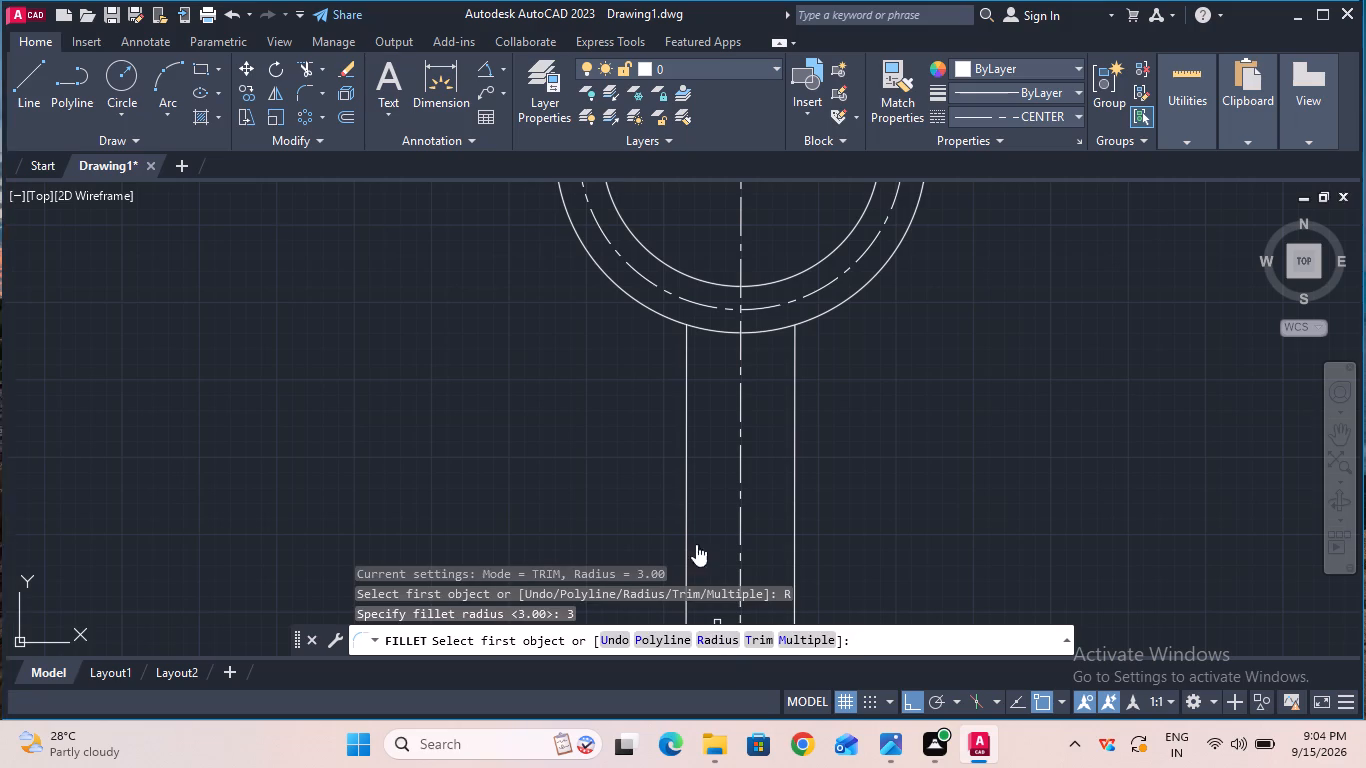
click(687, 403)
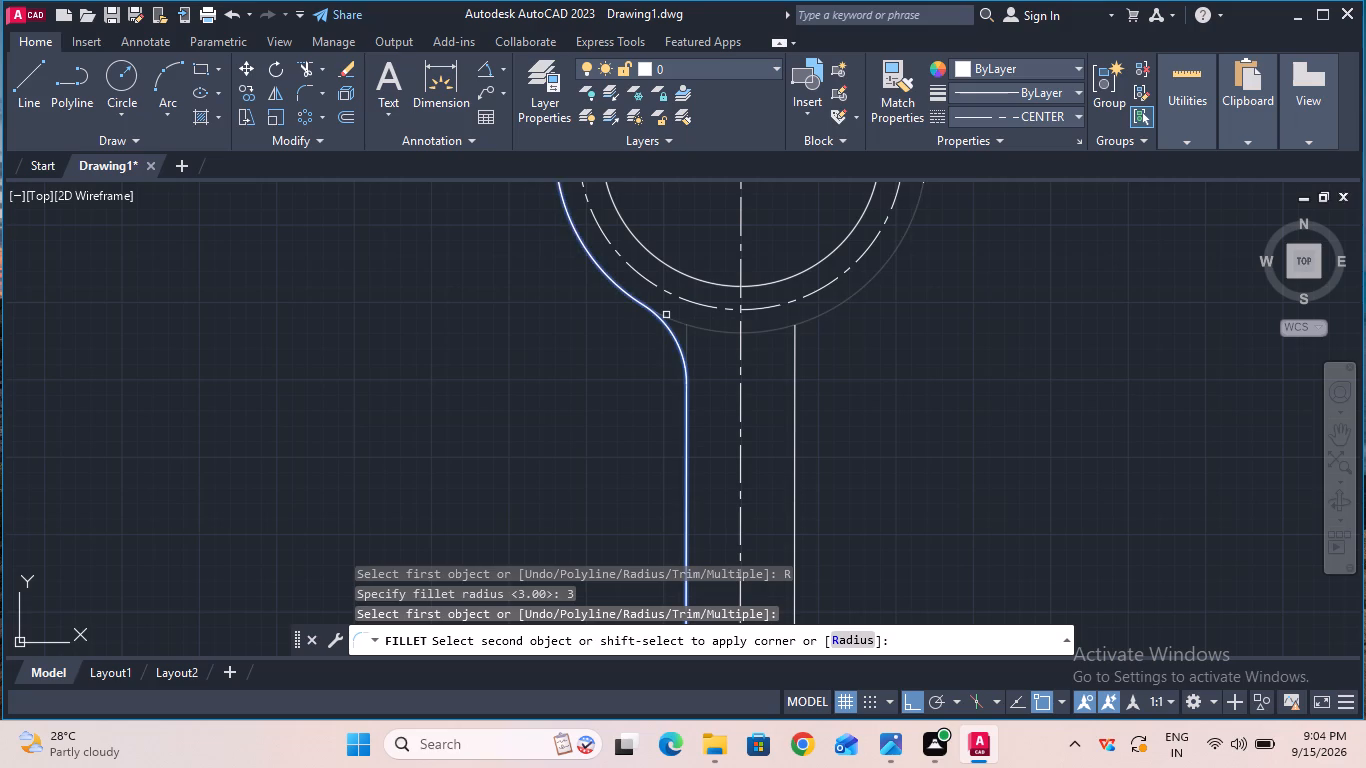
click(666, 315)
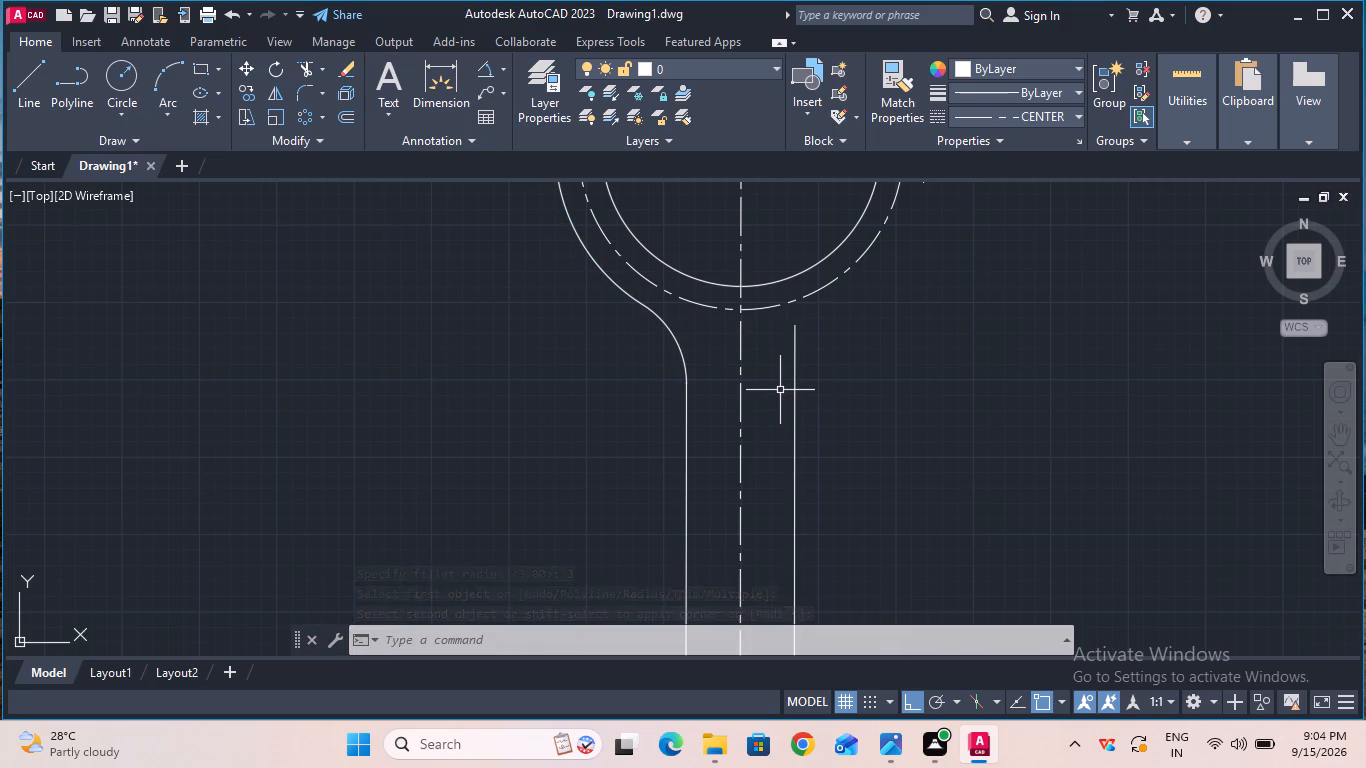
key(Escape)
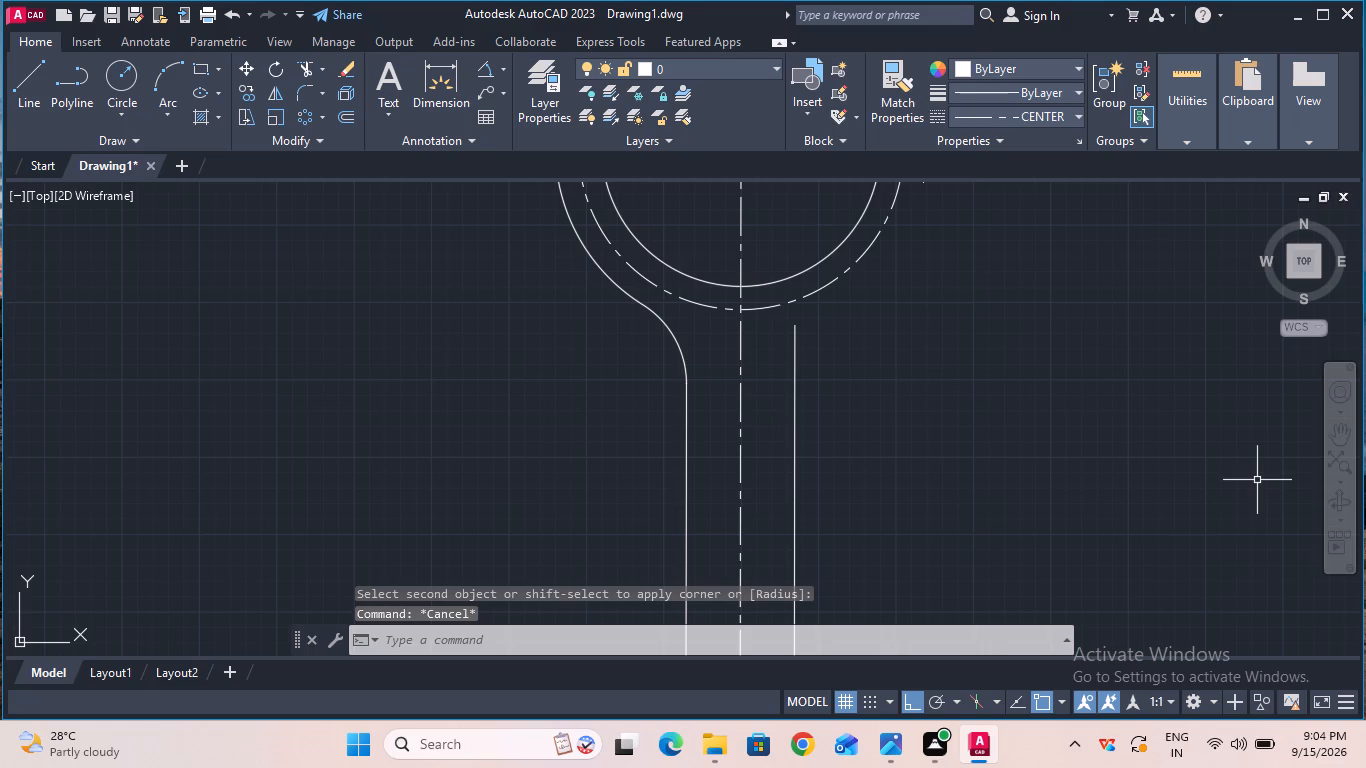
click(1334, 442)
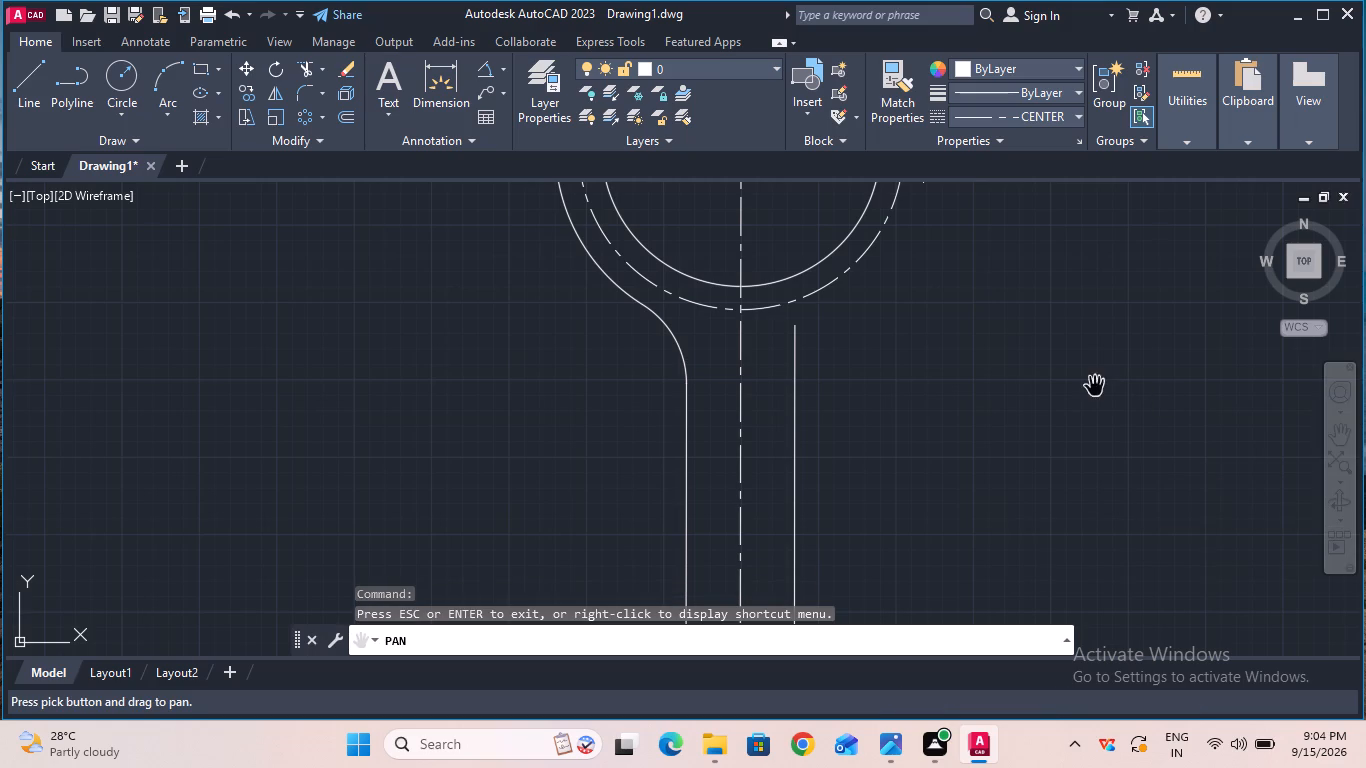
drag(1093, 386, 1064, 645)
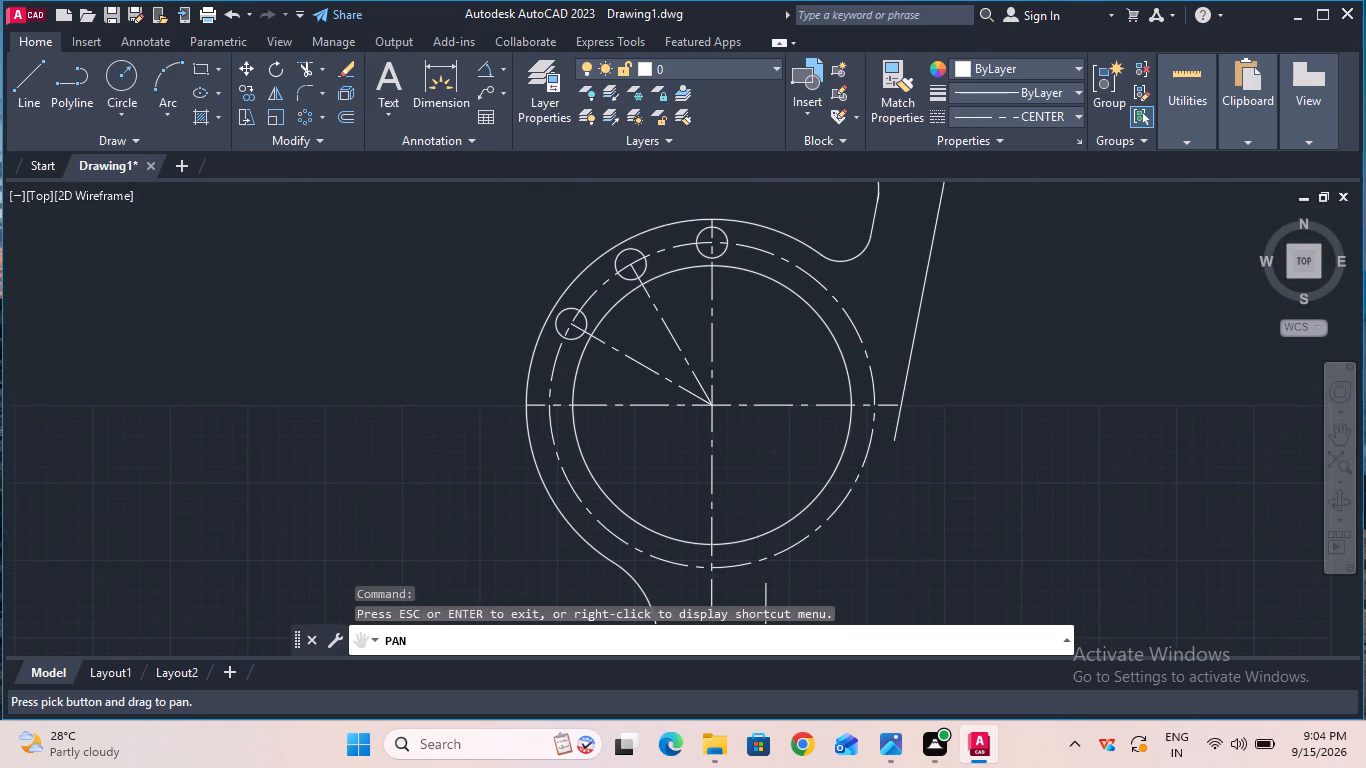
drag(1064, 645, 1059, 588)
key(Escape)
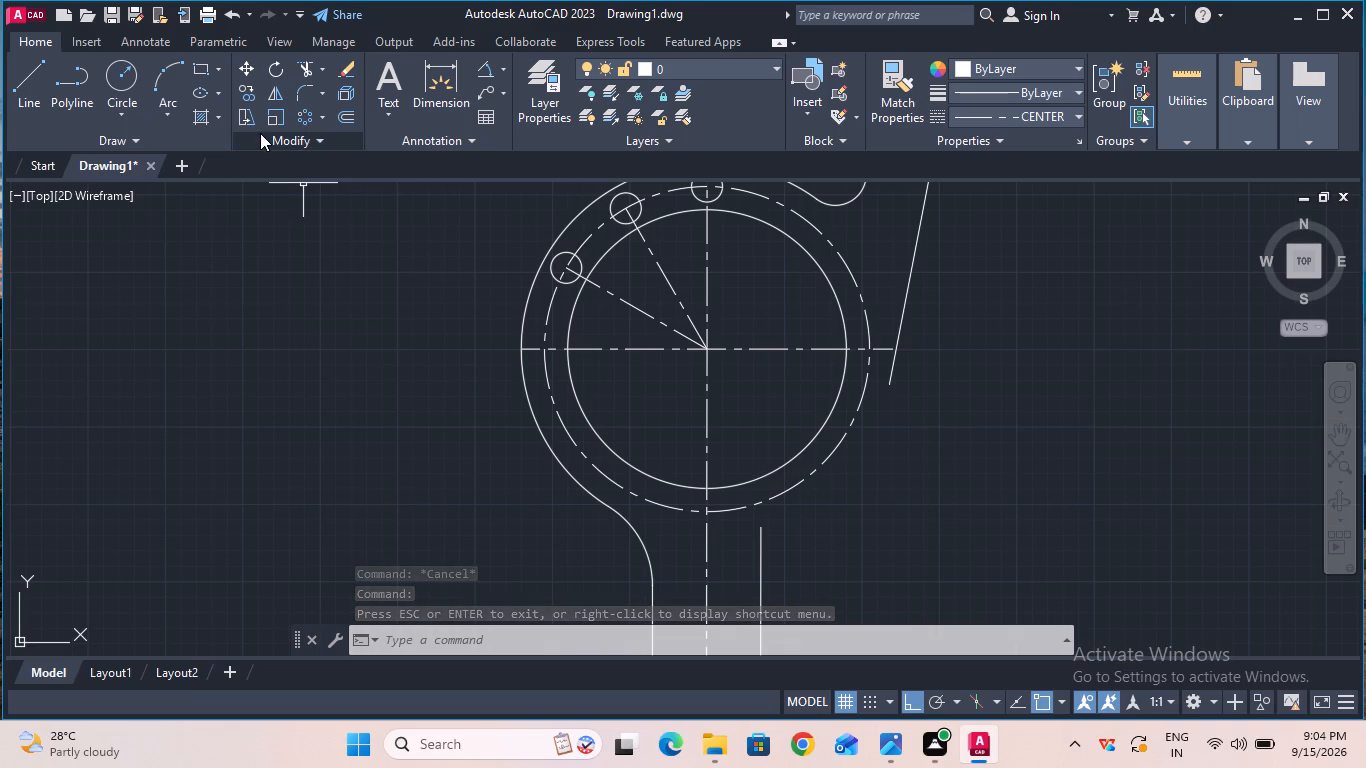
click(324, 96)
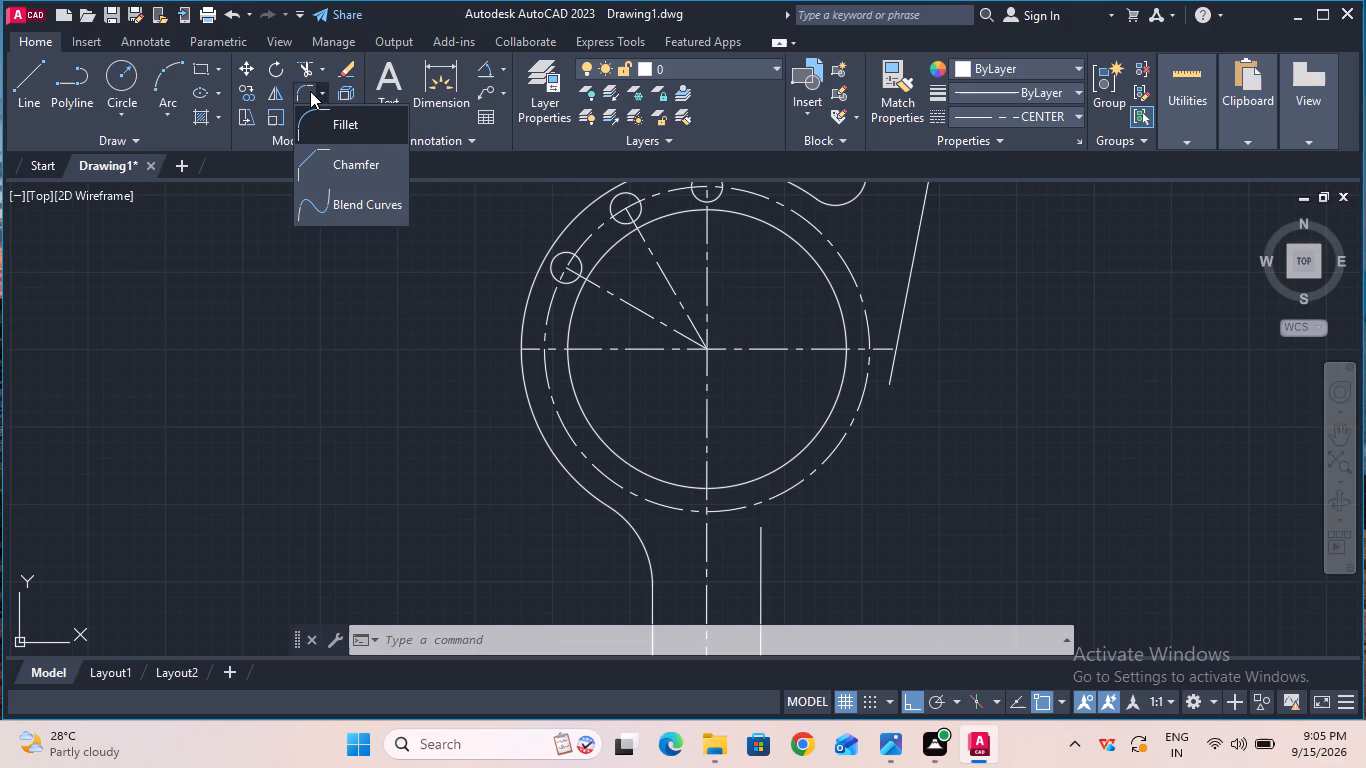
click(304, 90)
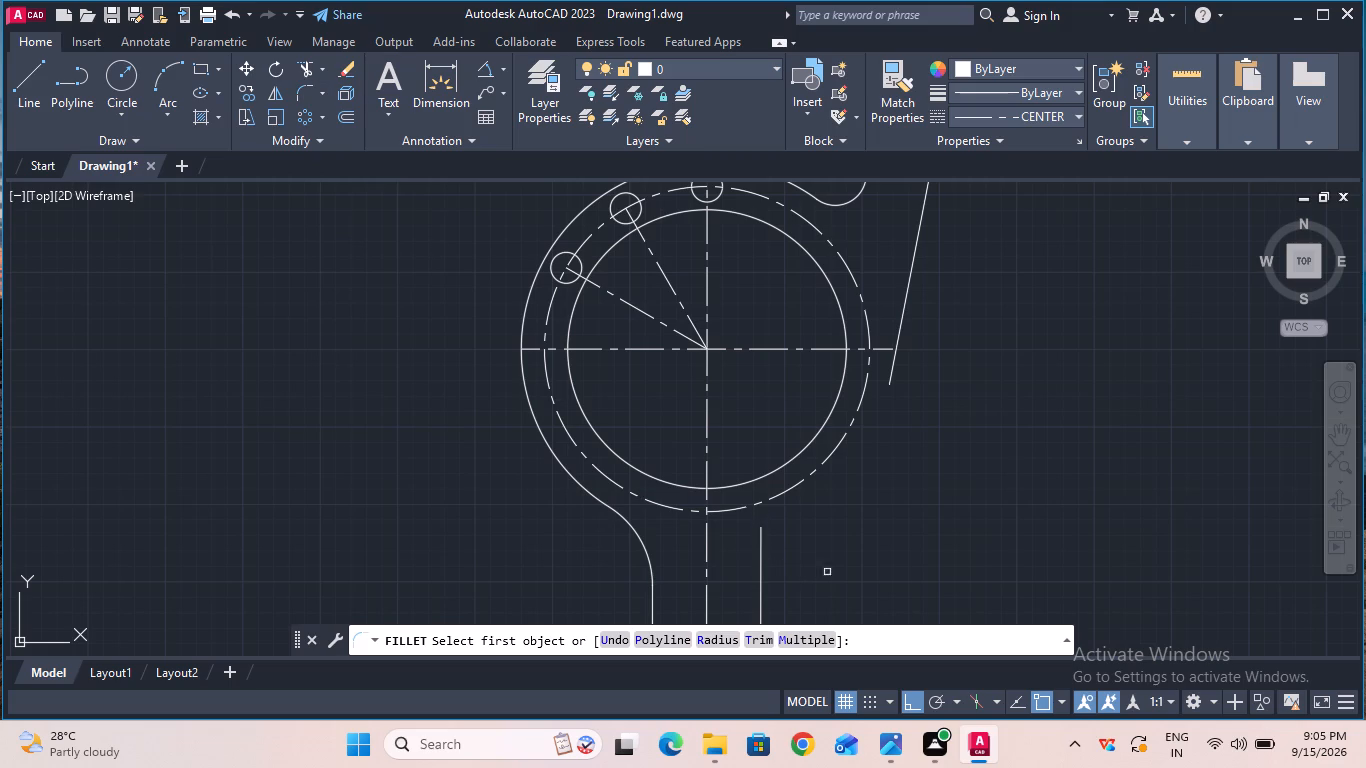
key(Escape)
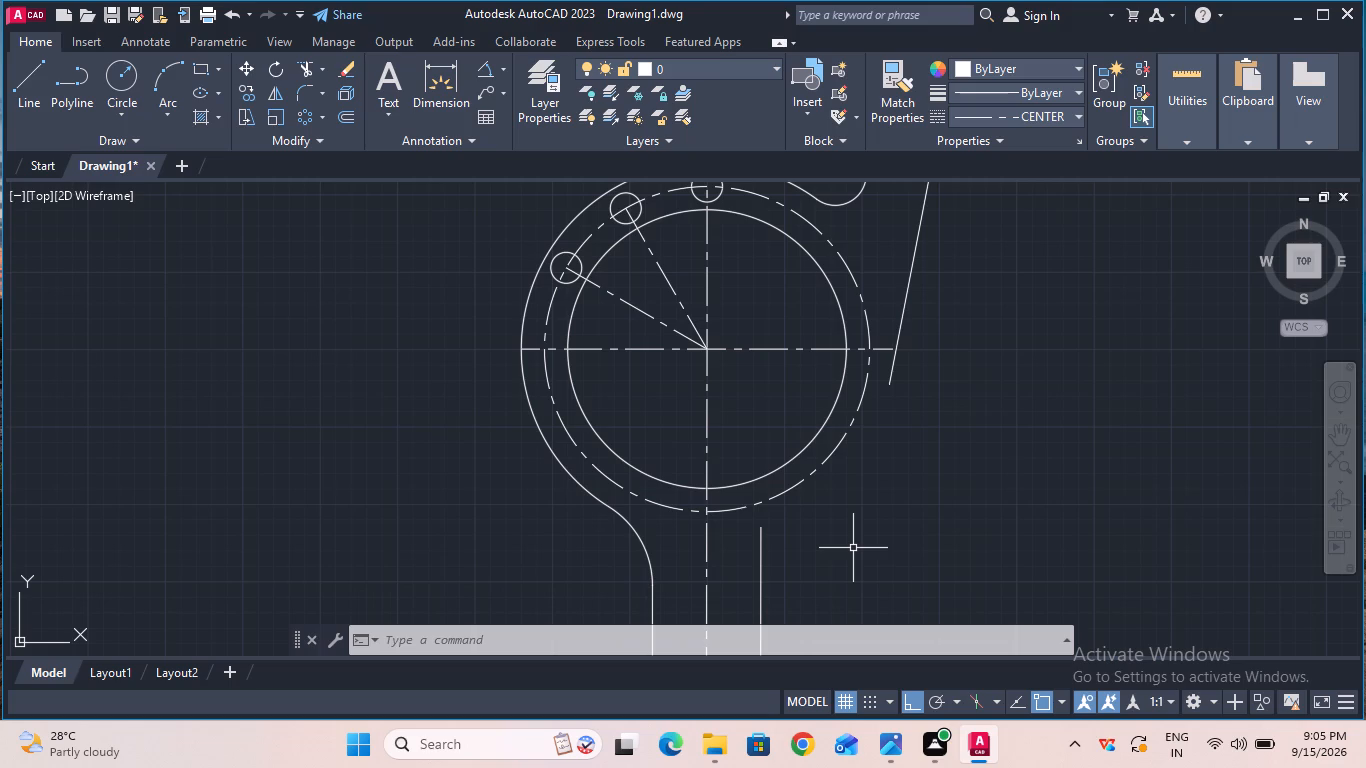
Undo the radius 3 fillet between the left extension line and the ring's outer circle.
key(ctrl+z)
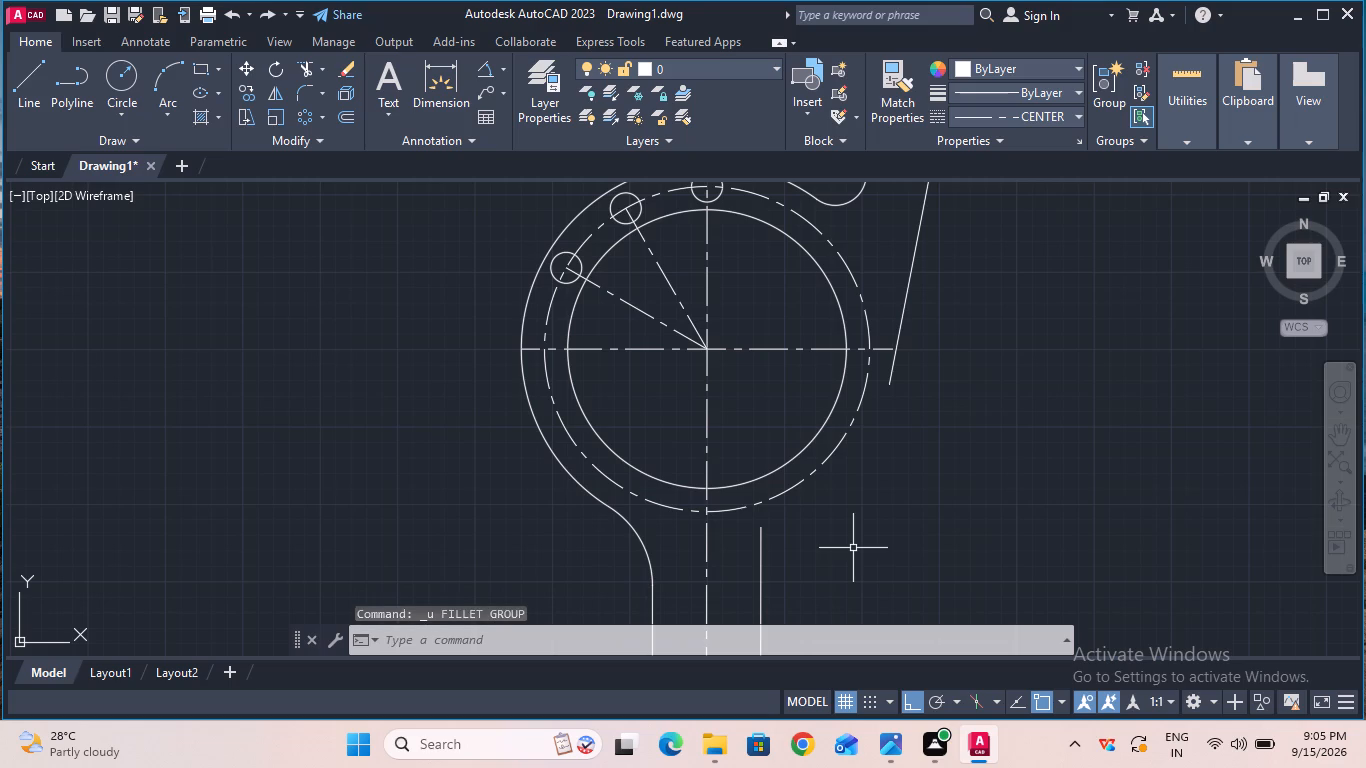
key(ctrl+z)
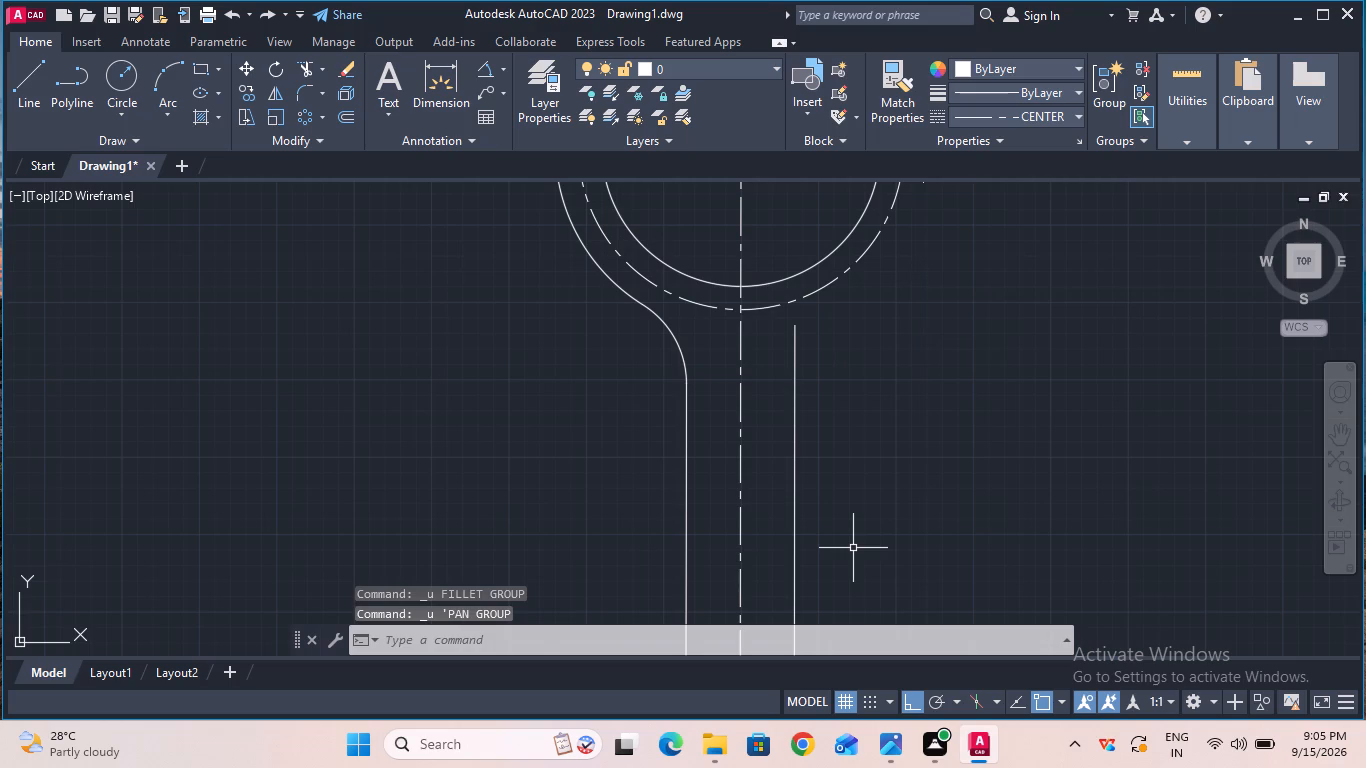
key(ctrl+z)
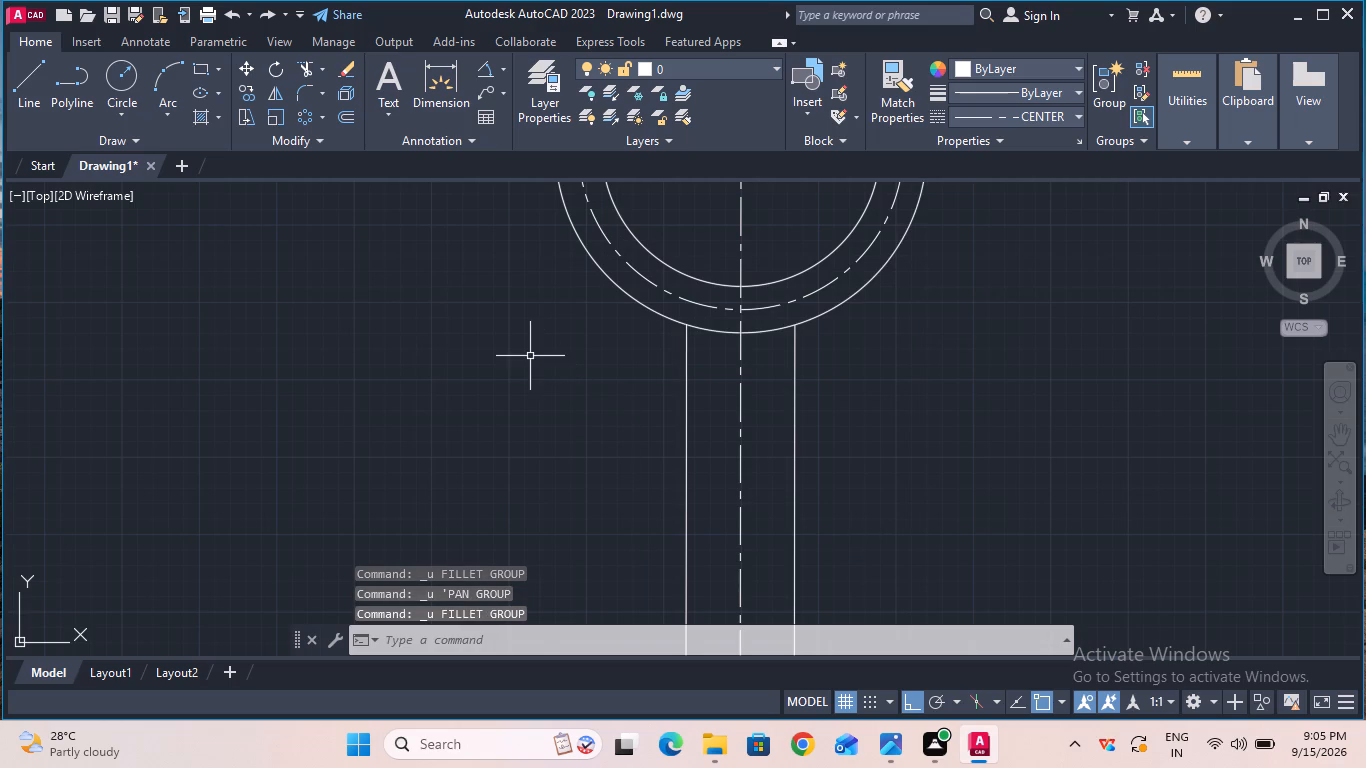
Draw a radius 3 circle tangent to the ring's outer circle and the left extension line, using Tan, Tan, Radius.
click(129, 113)
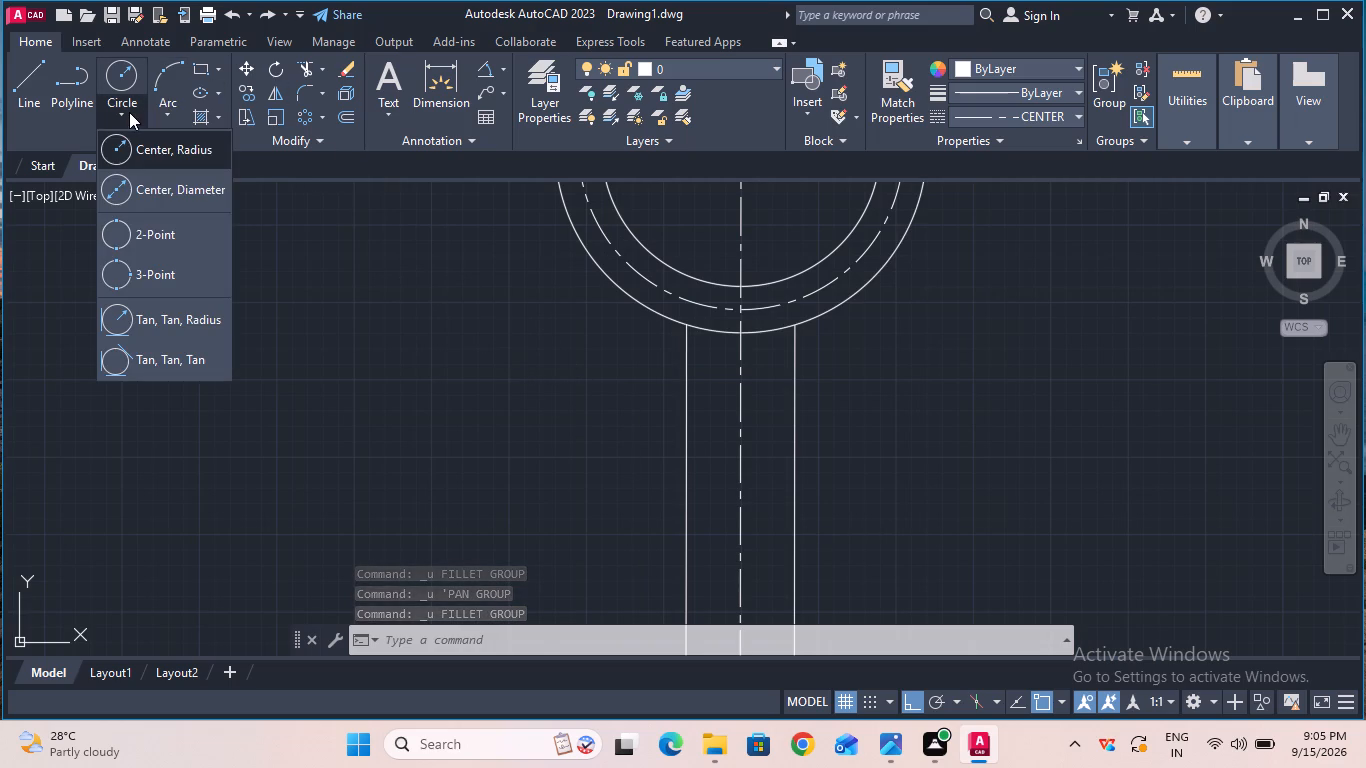
click(190, 315)
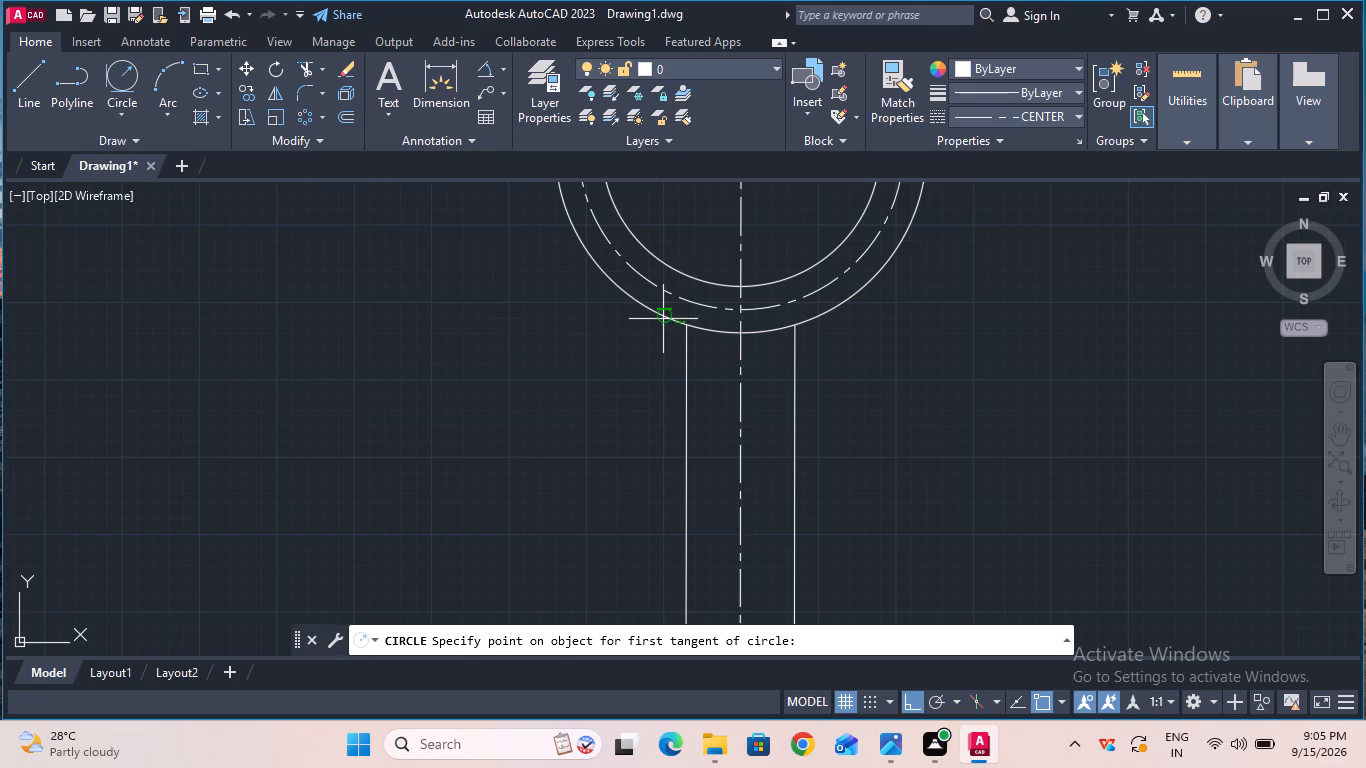
click(663, 317)
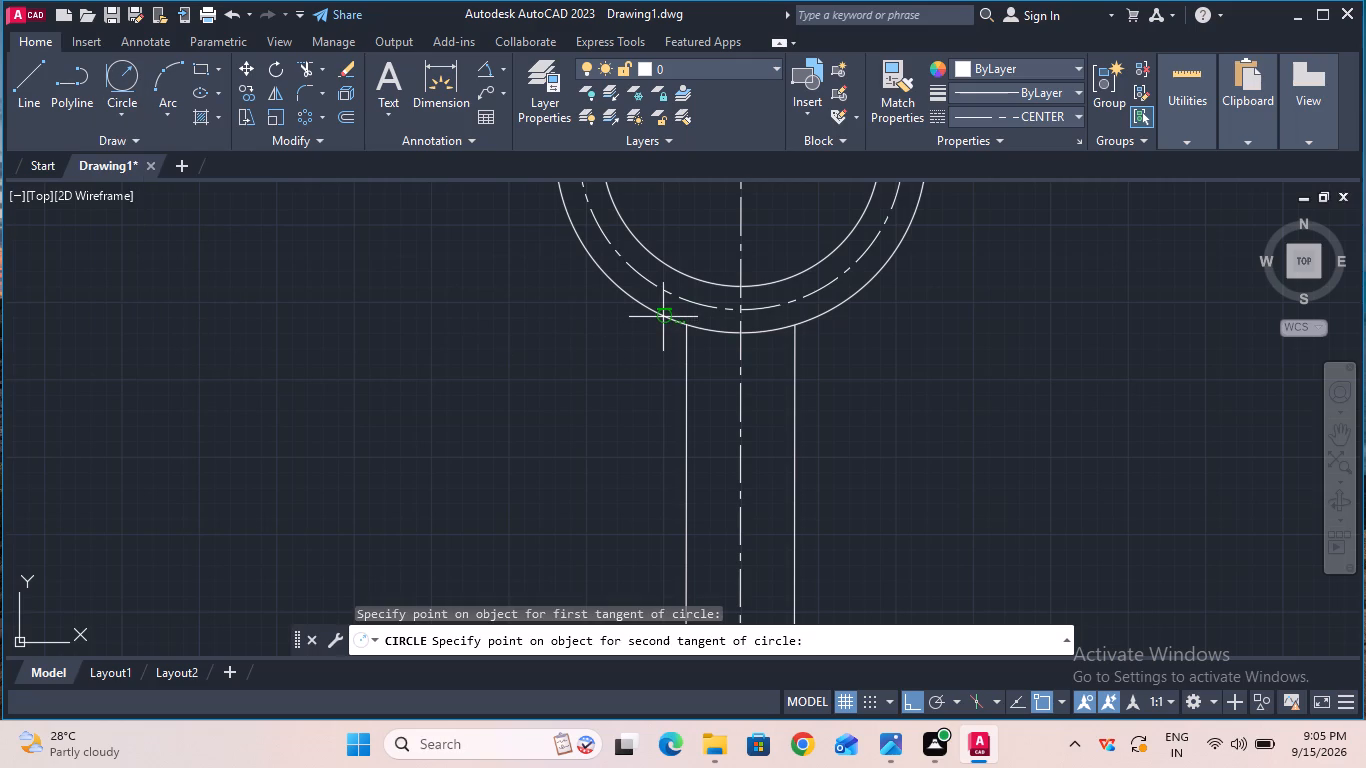
click(686, 366)
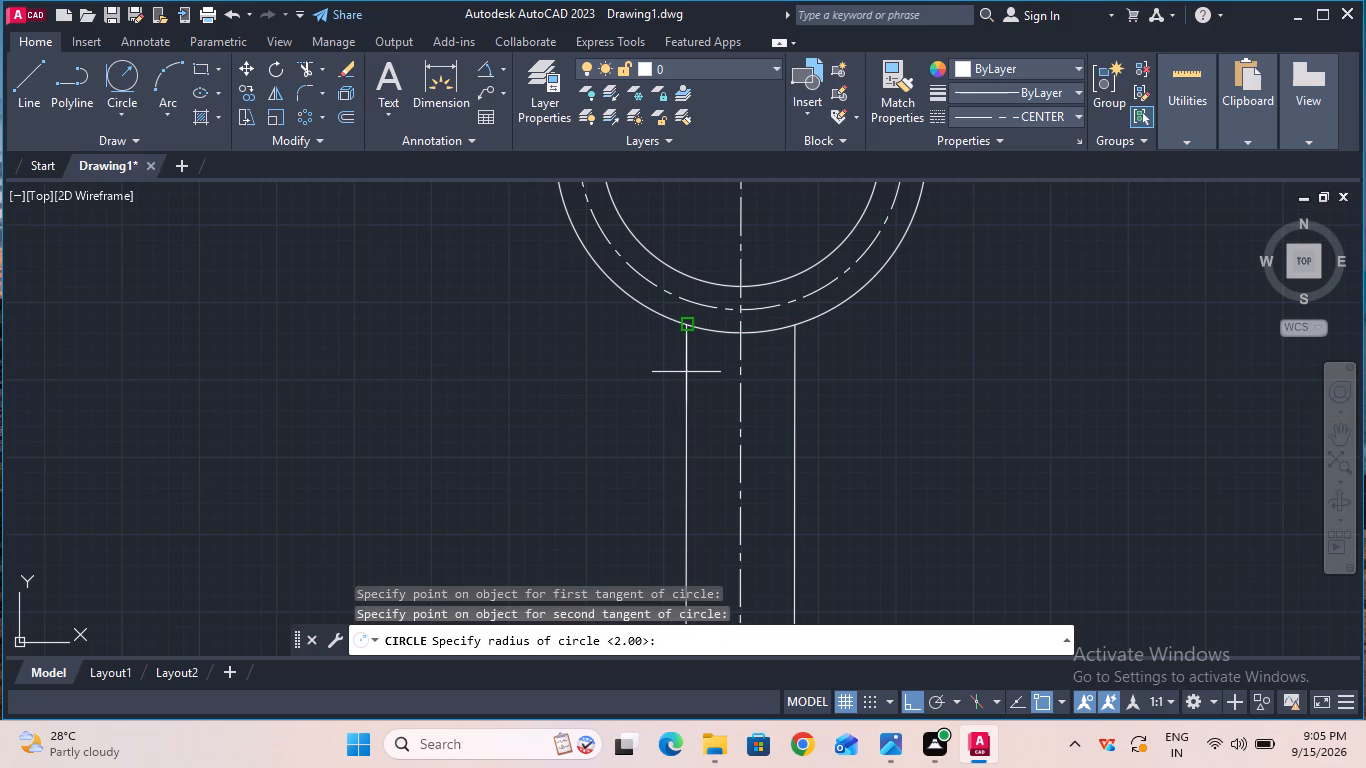
click(687, 646)
key(3)
key(Return)
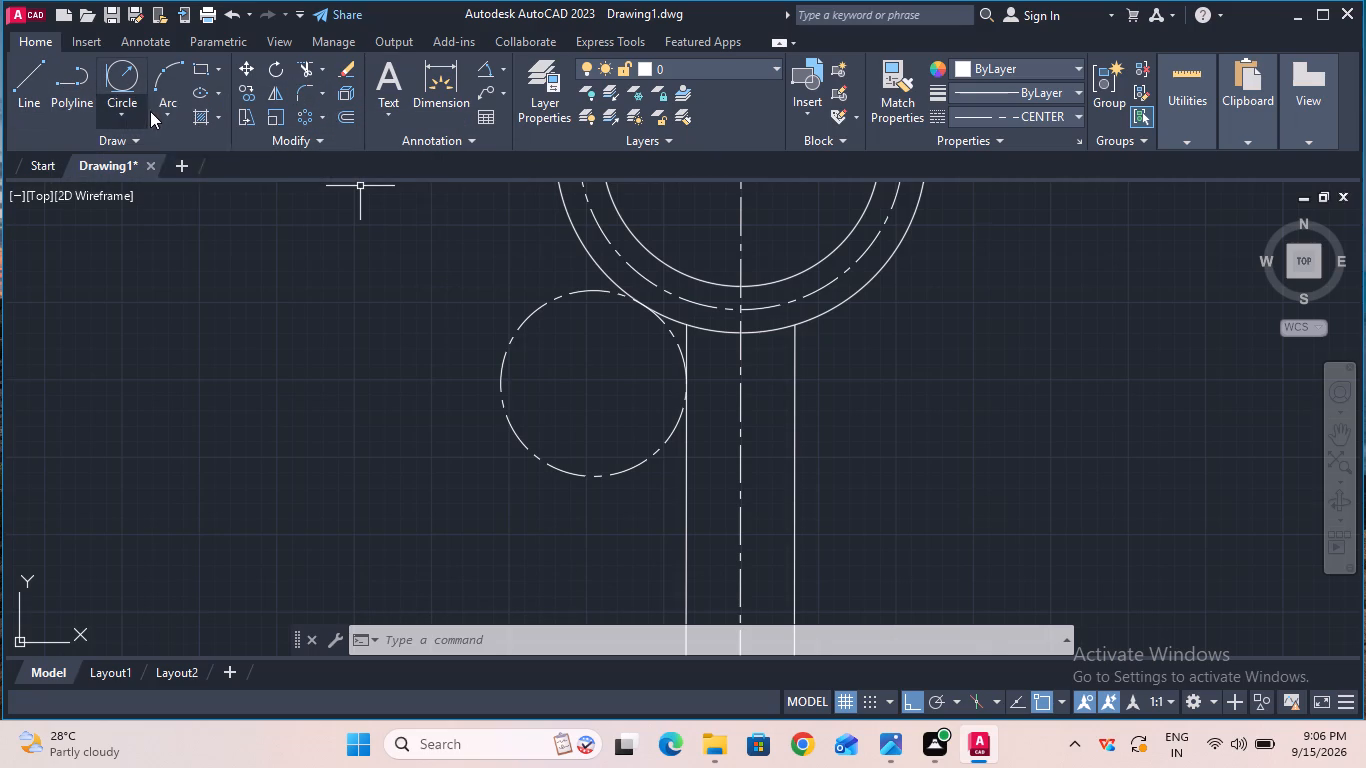
Set the current linetype for new objects to ByBlock.
click(969, 121)
click(984, 167)
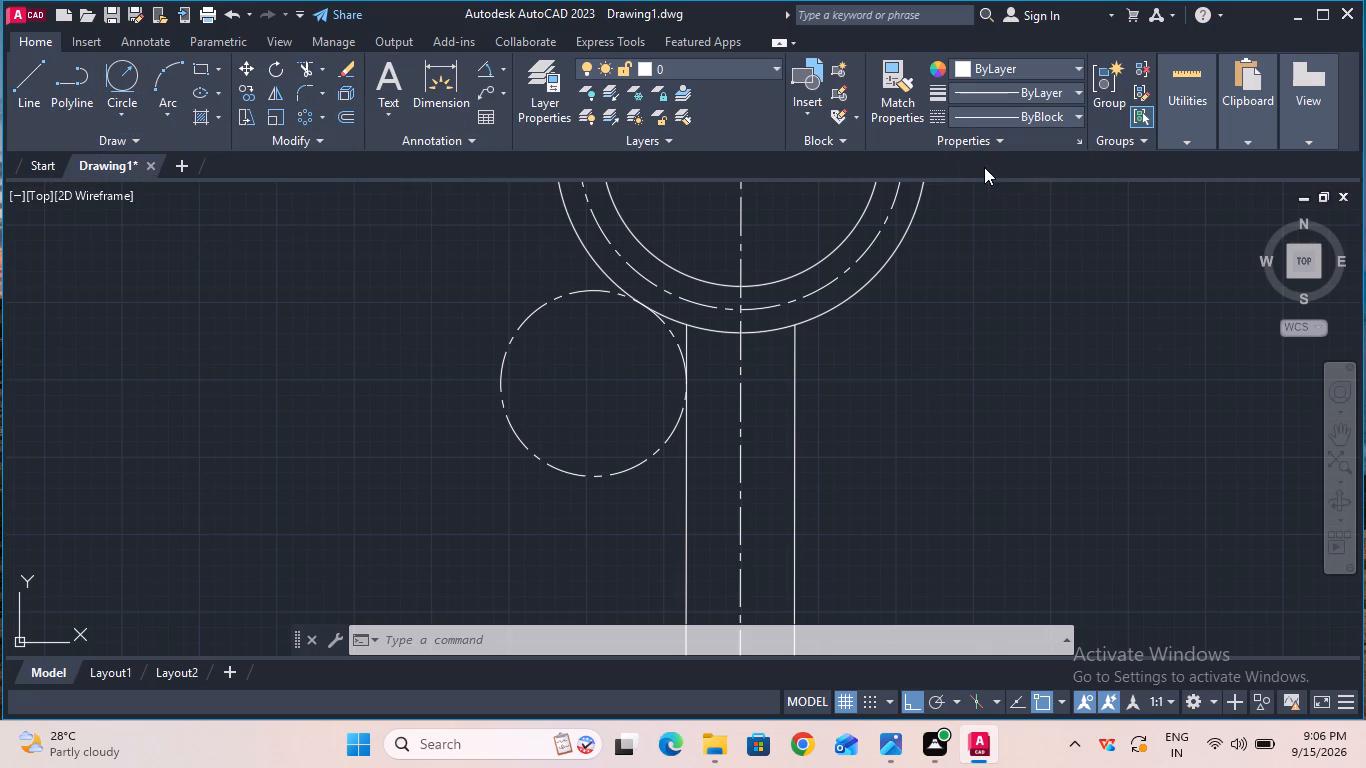
Change the linetype of the radius 3 circle beside the left extension line to ByBlock.
click(502, 369)
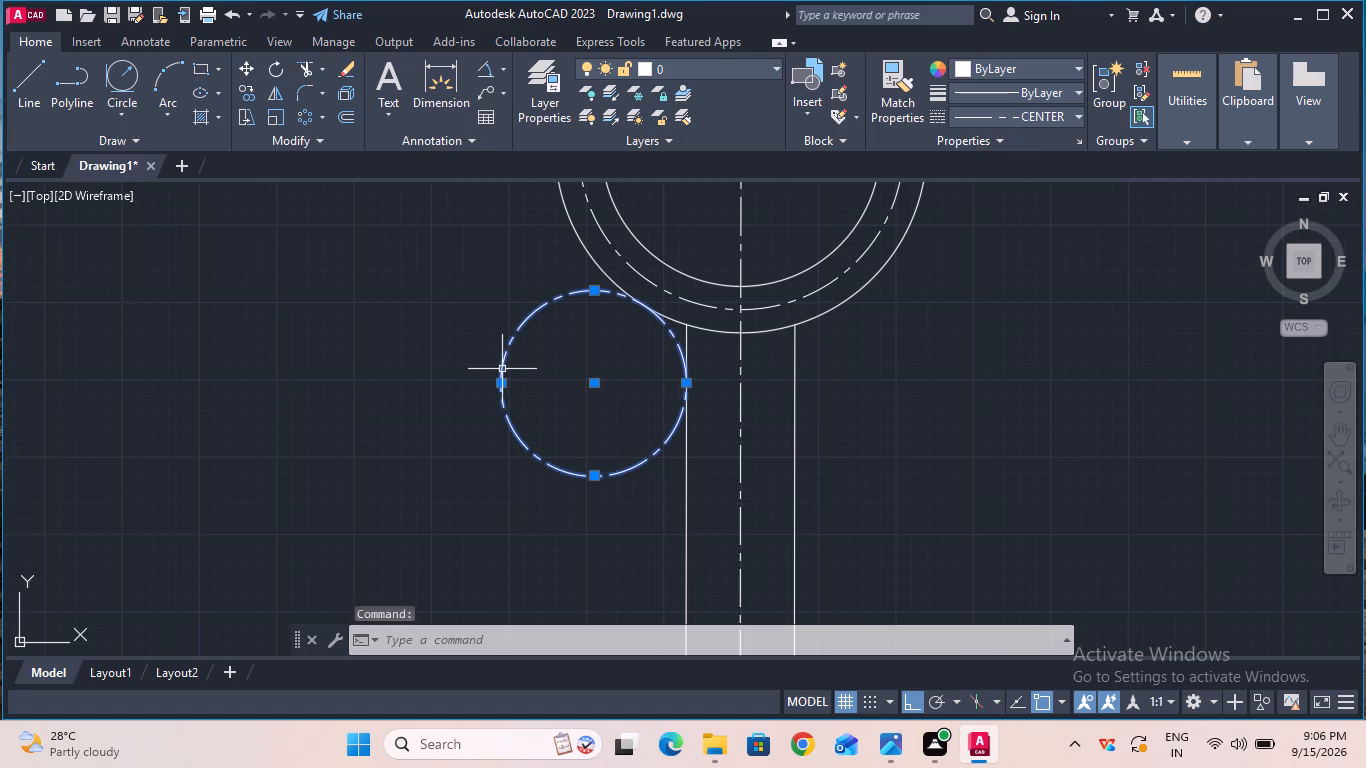
text(pr)
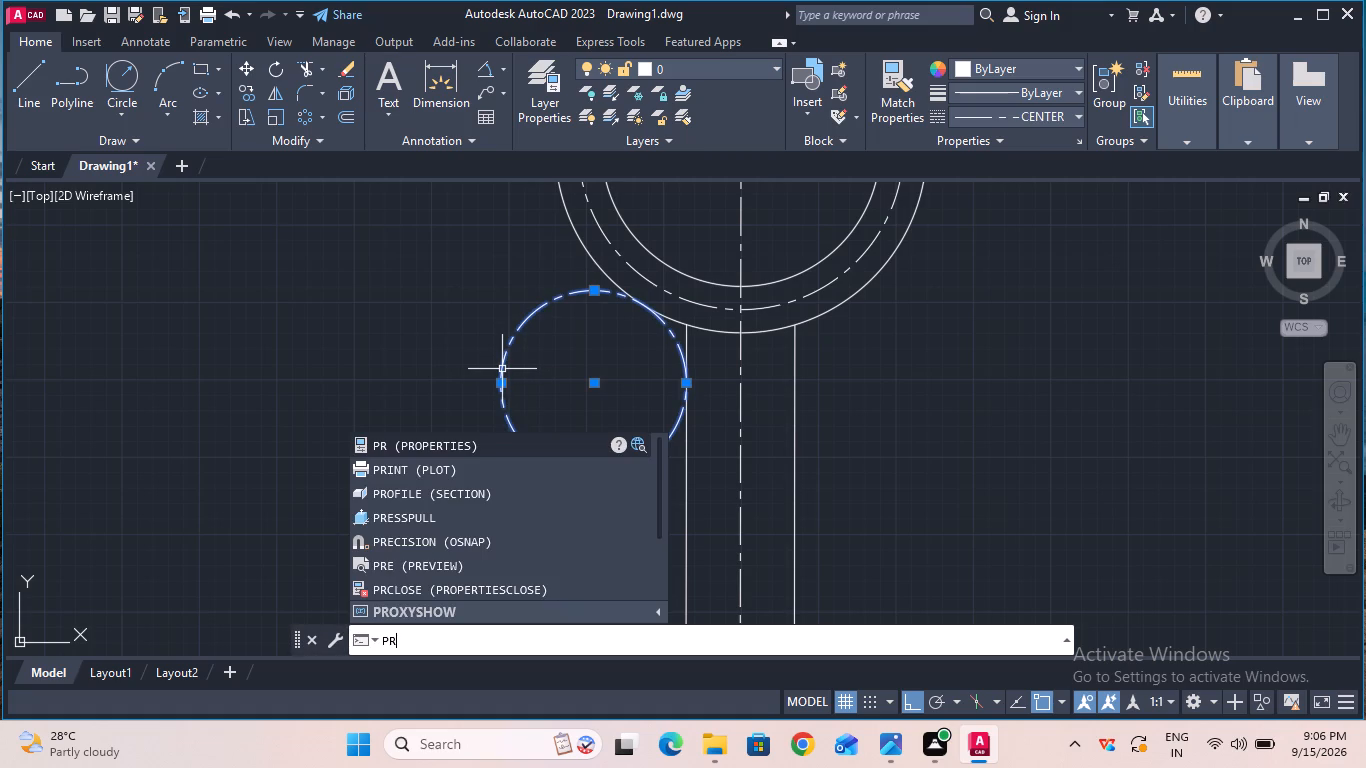
click(479, 439)
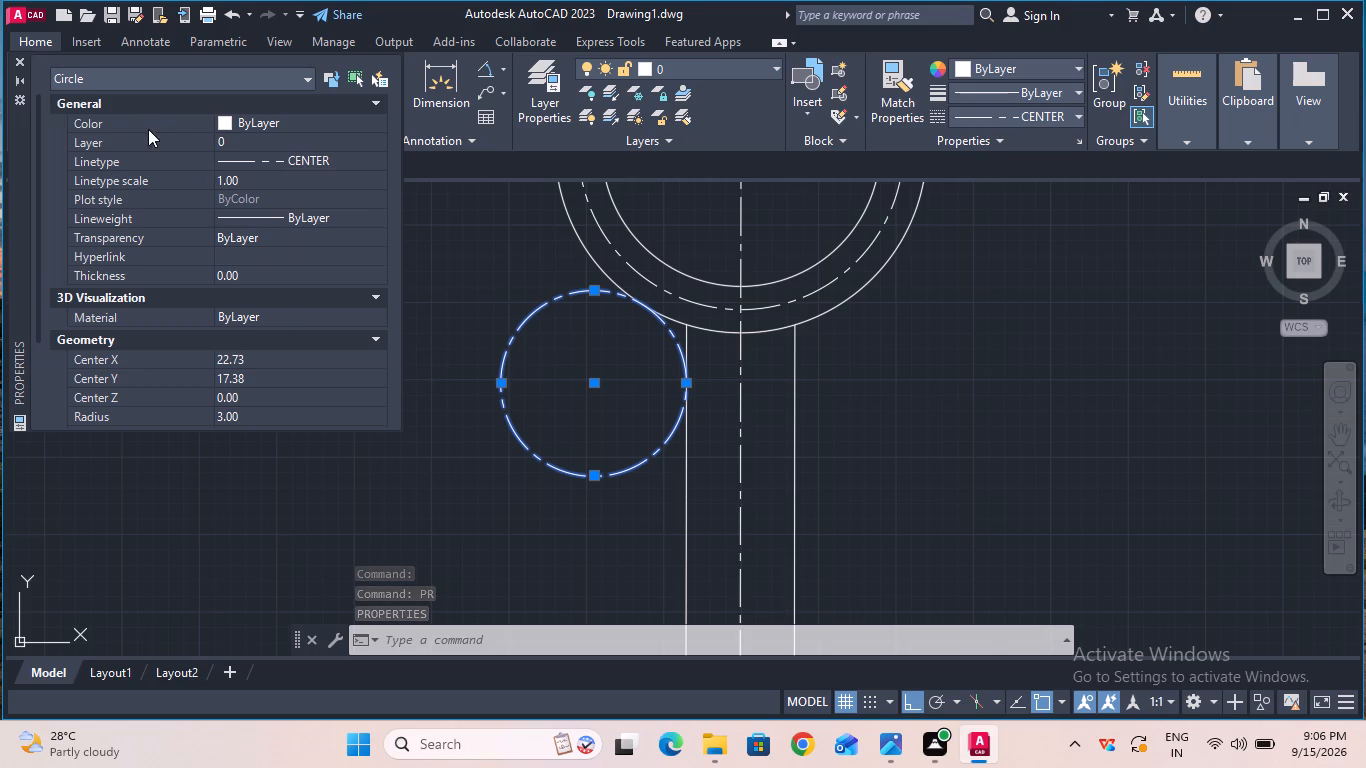
click(242, 162)
click(243, 162)
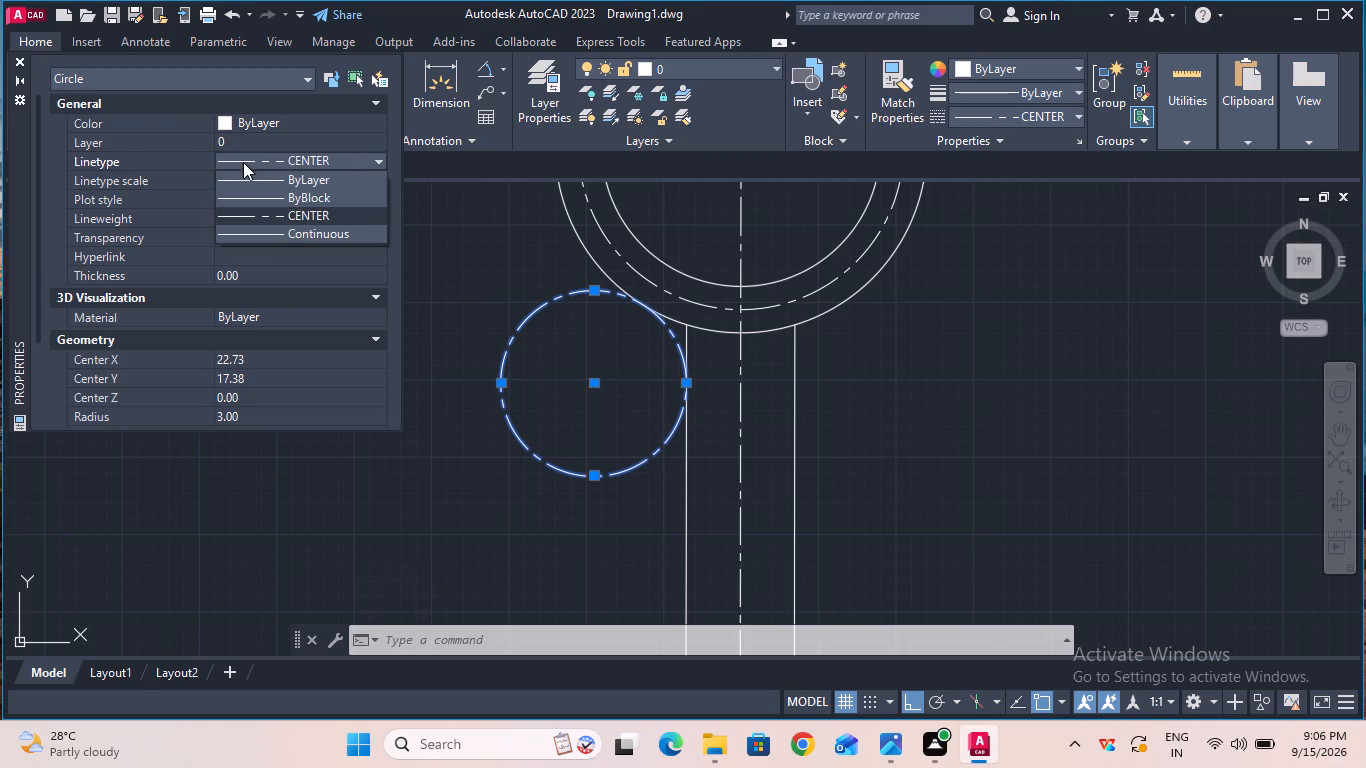
click(265, 202)
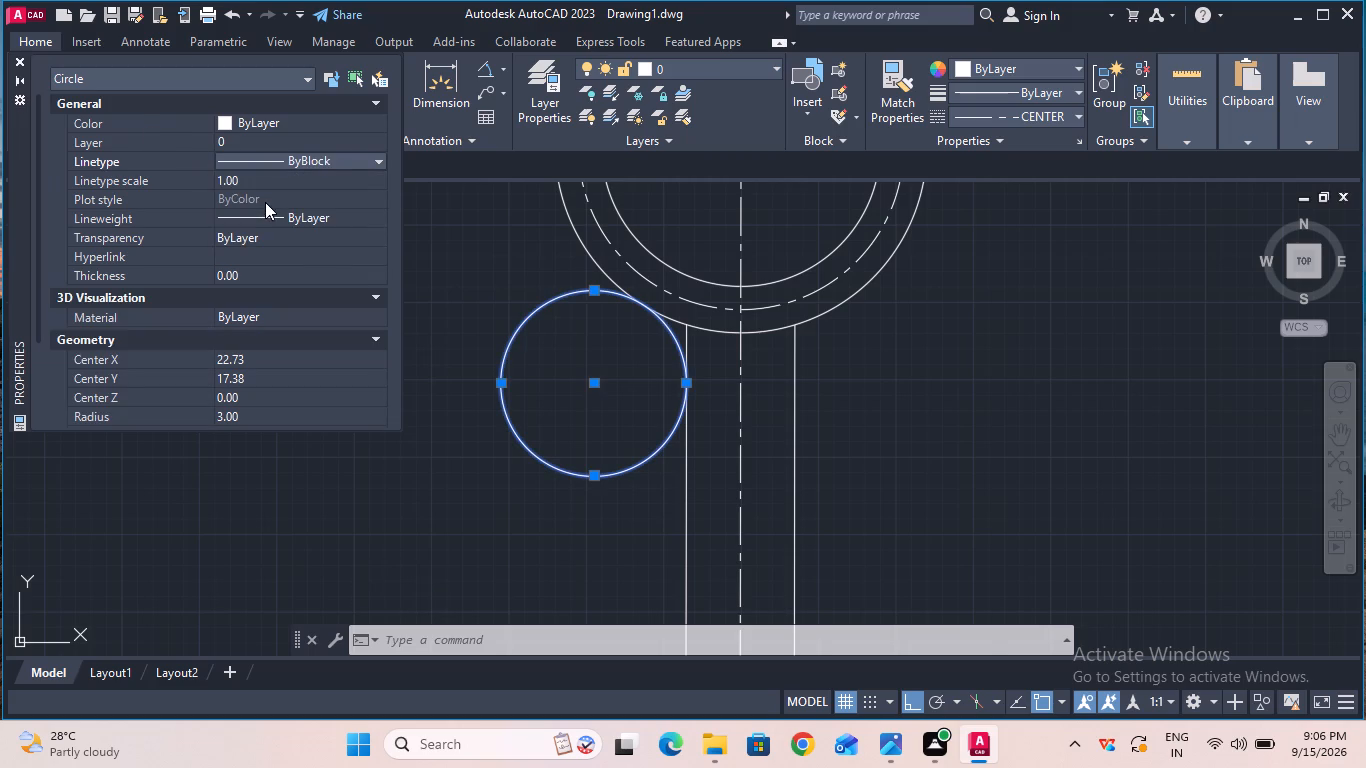
click(20, 60)
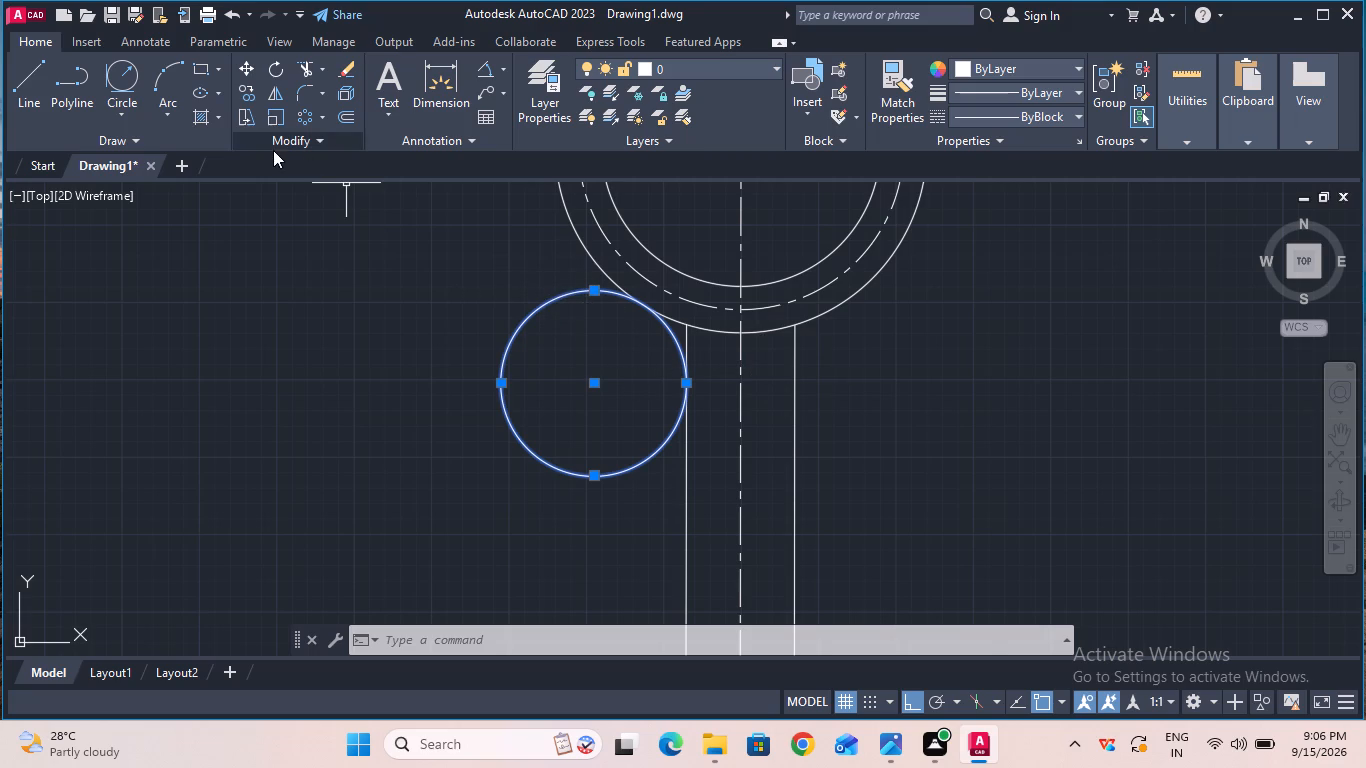
Draw a radius 3 circle tangent to the ring's outer circle and the right extension line, using Tan, Tan, Radius.
click(123, 93)
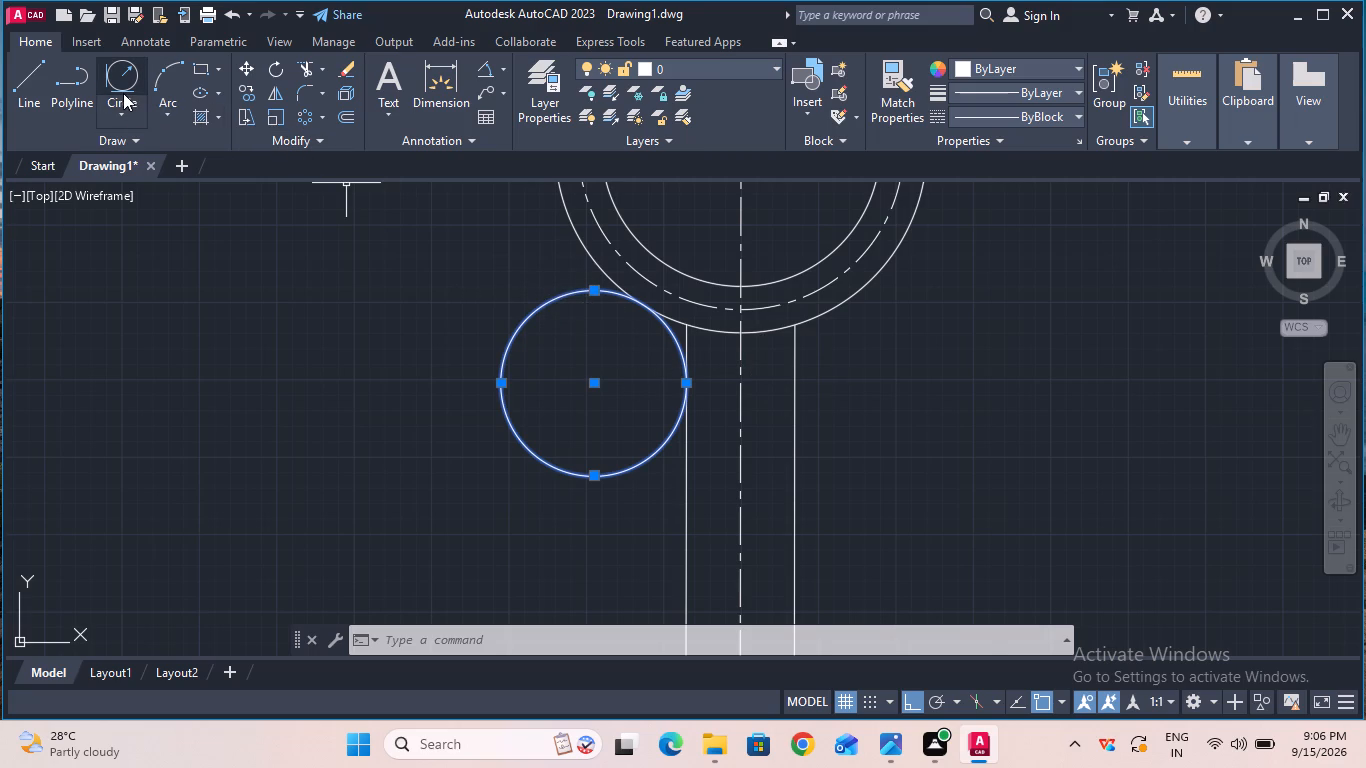
click(832, 309)
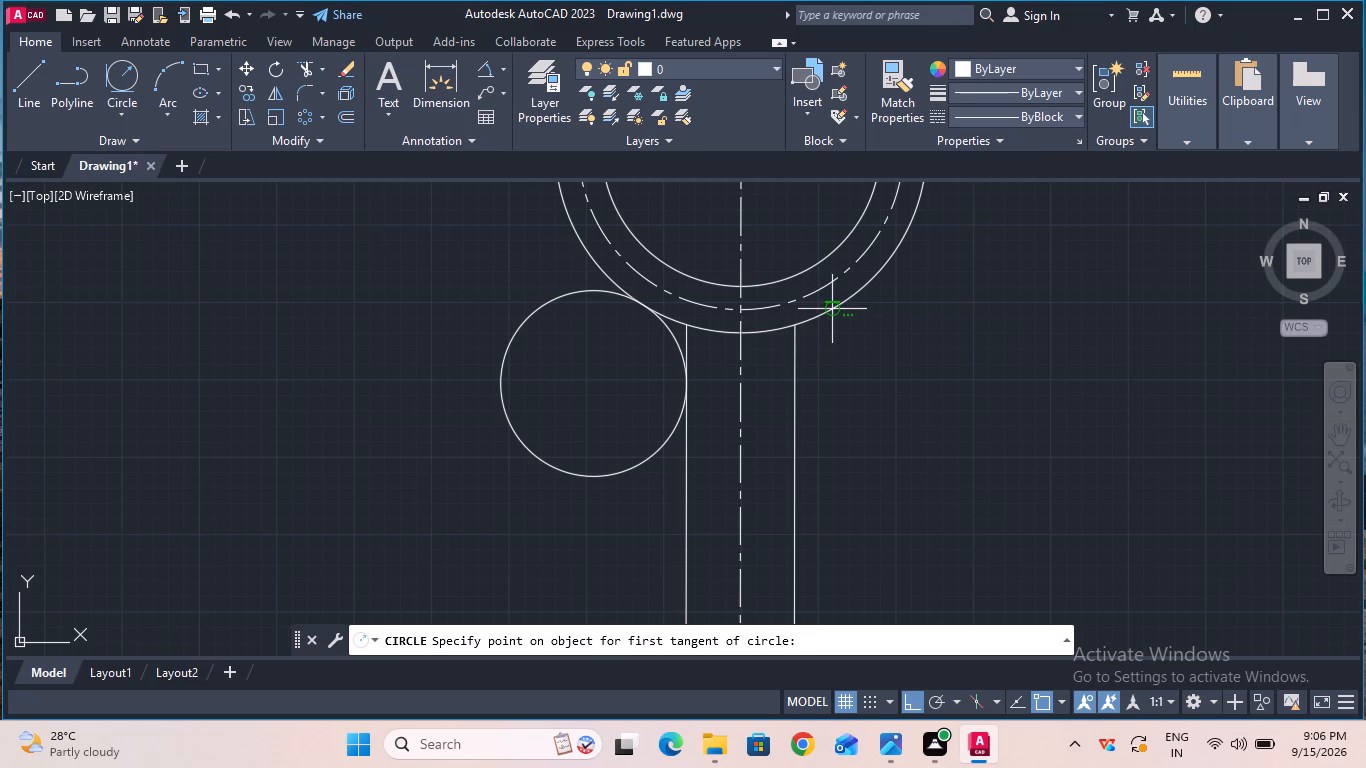
click(794, 380)
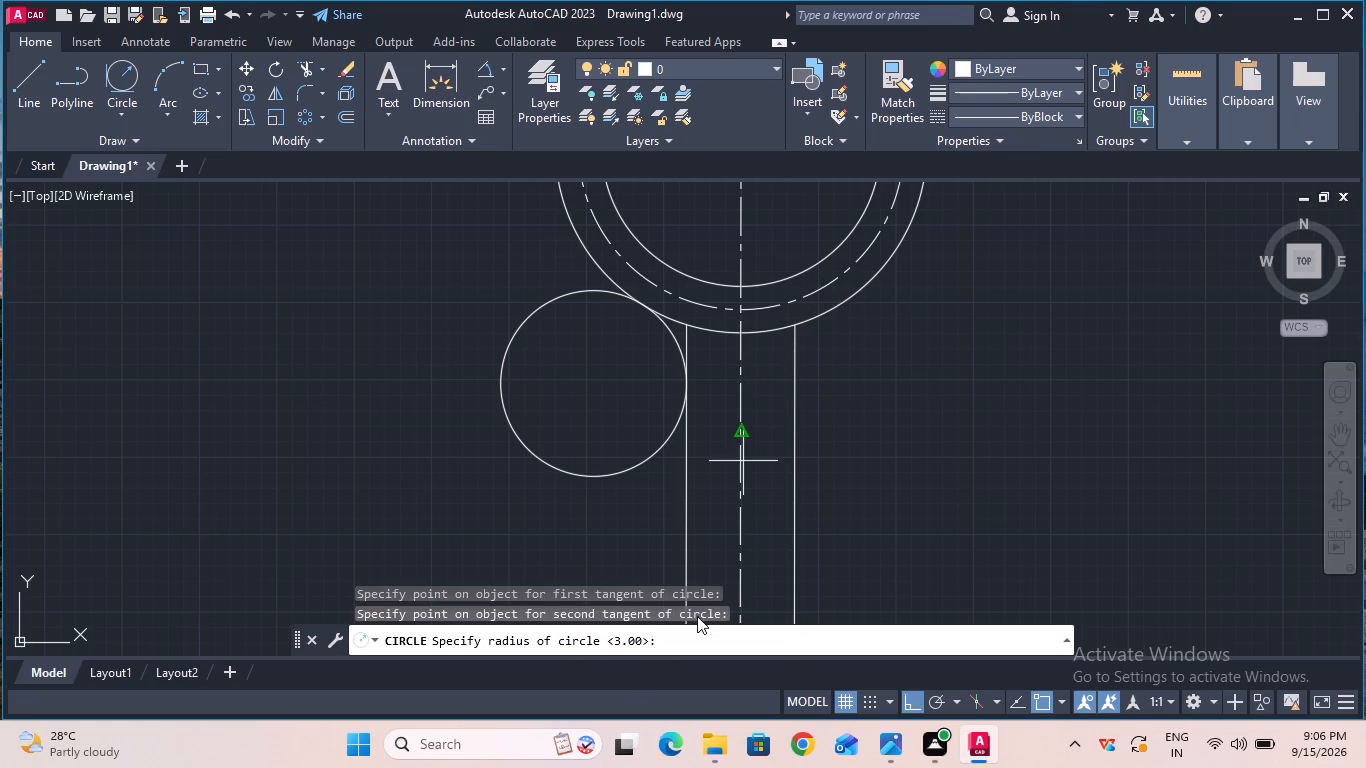
click(669, 646)
key(3)
key(Return)
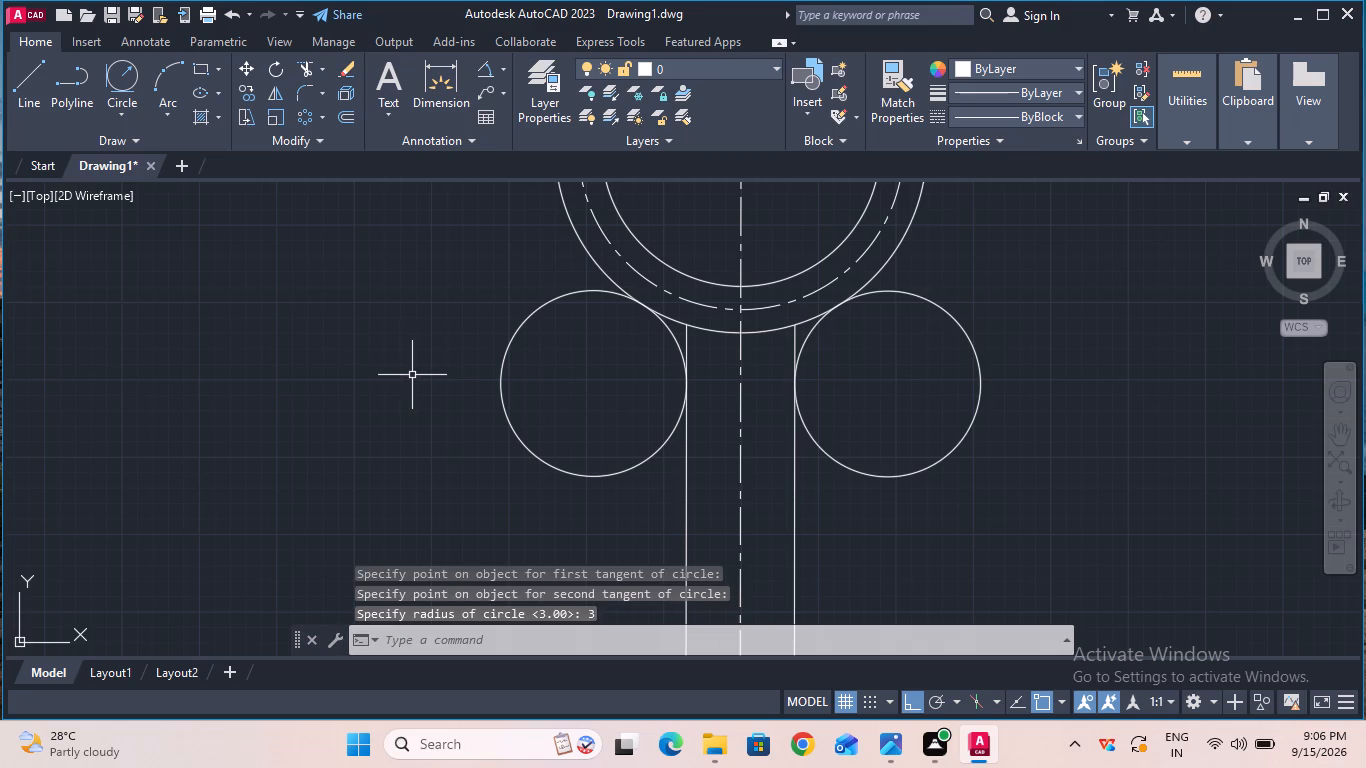
Trim both tangent circles to blend arcs, and remove the extension line stubs and the ring's outer arc between the blends.
click(303, 70)
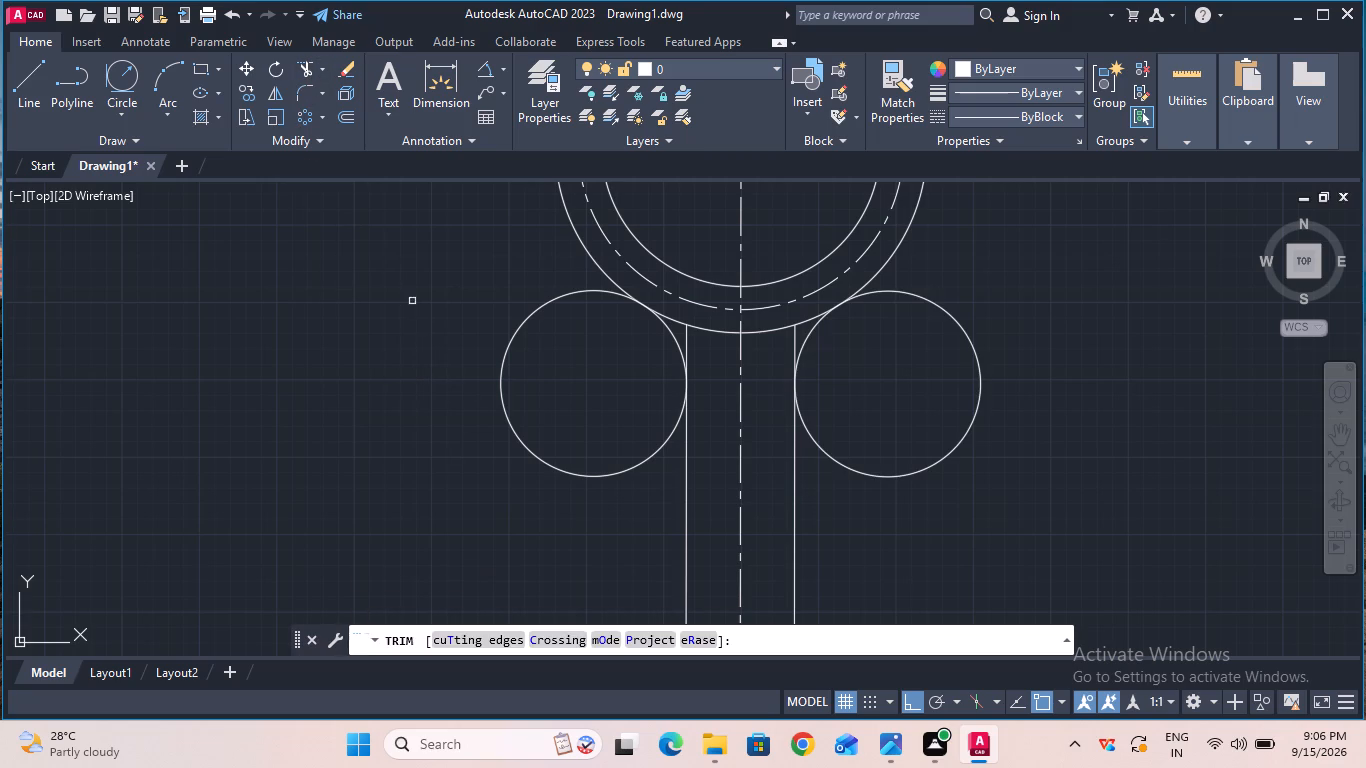
click(502, 389)
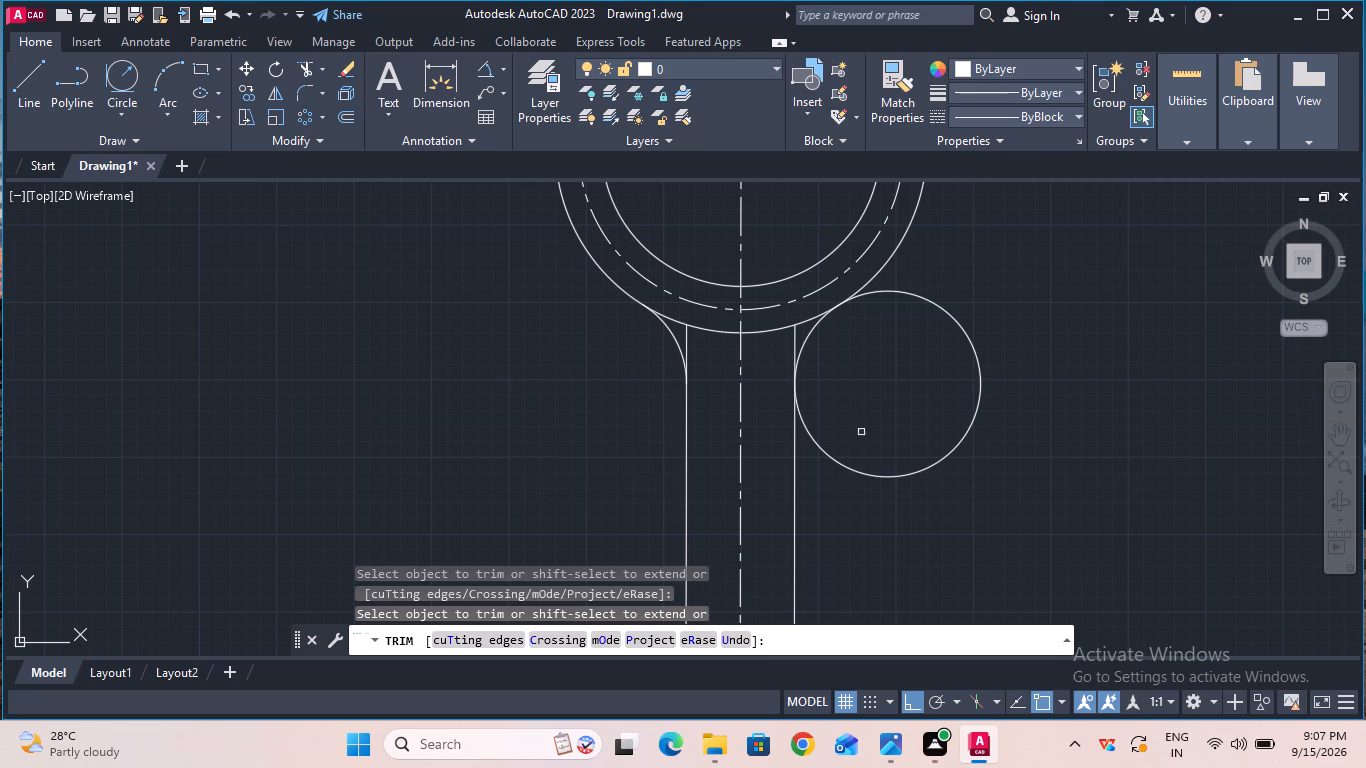
click(966, 435)
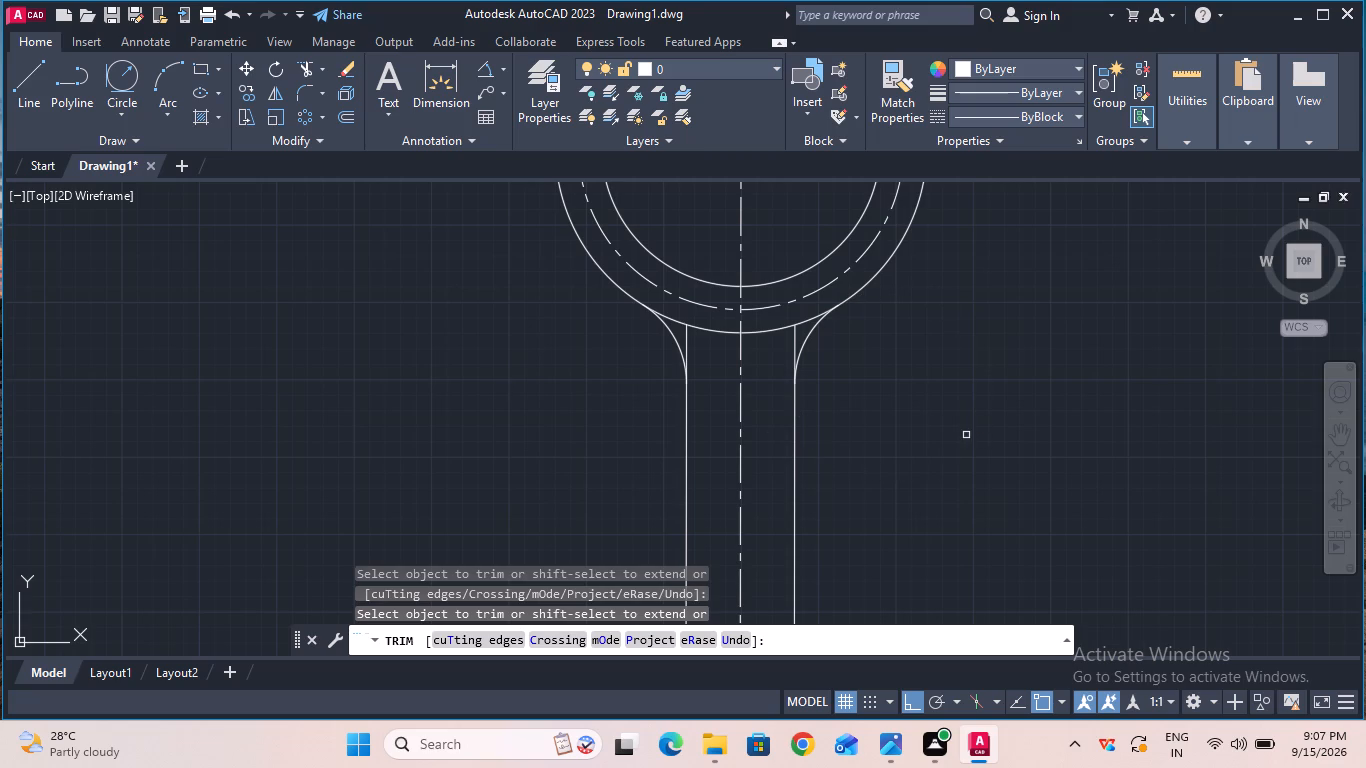
click(688, 335)
click(795, 341)
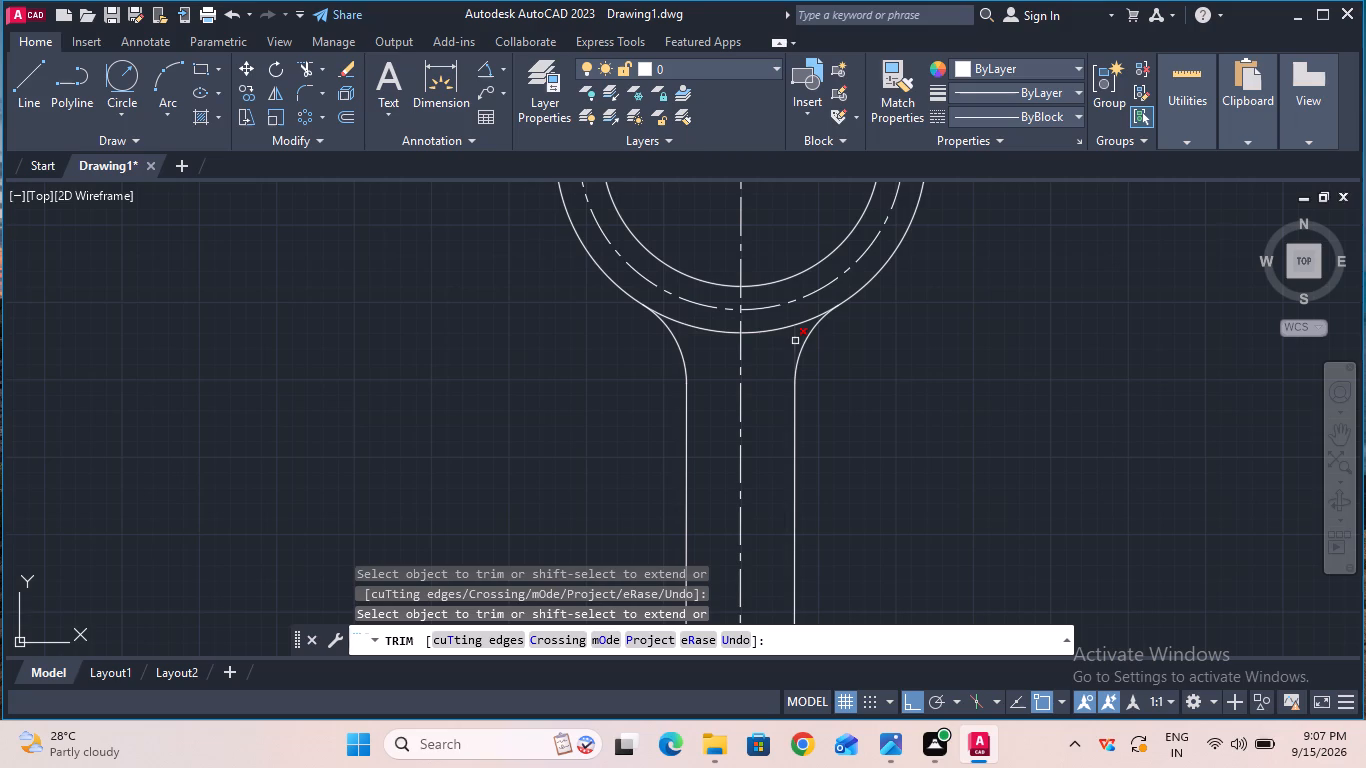
click(791, 328)
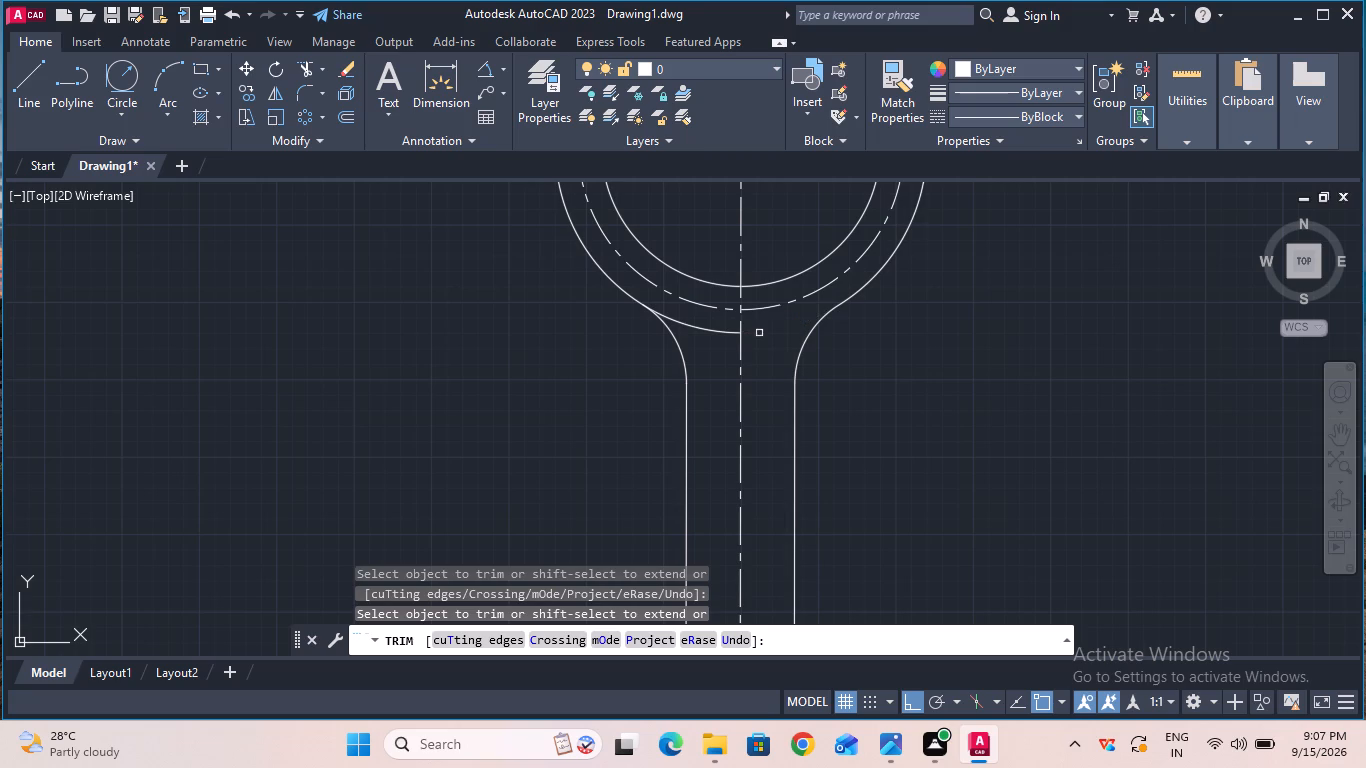
click(717, 330)
key(Escape)
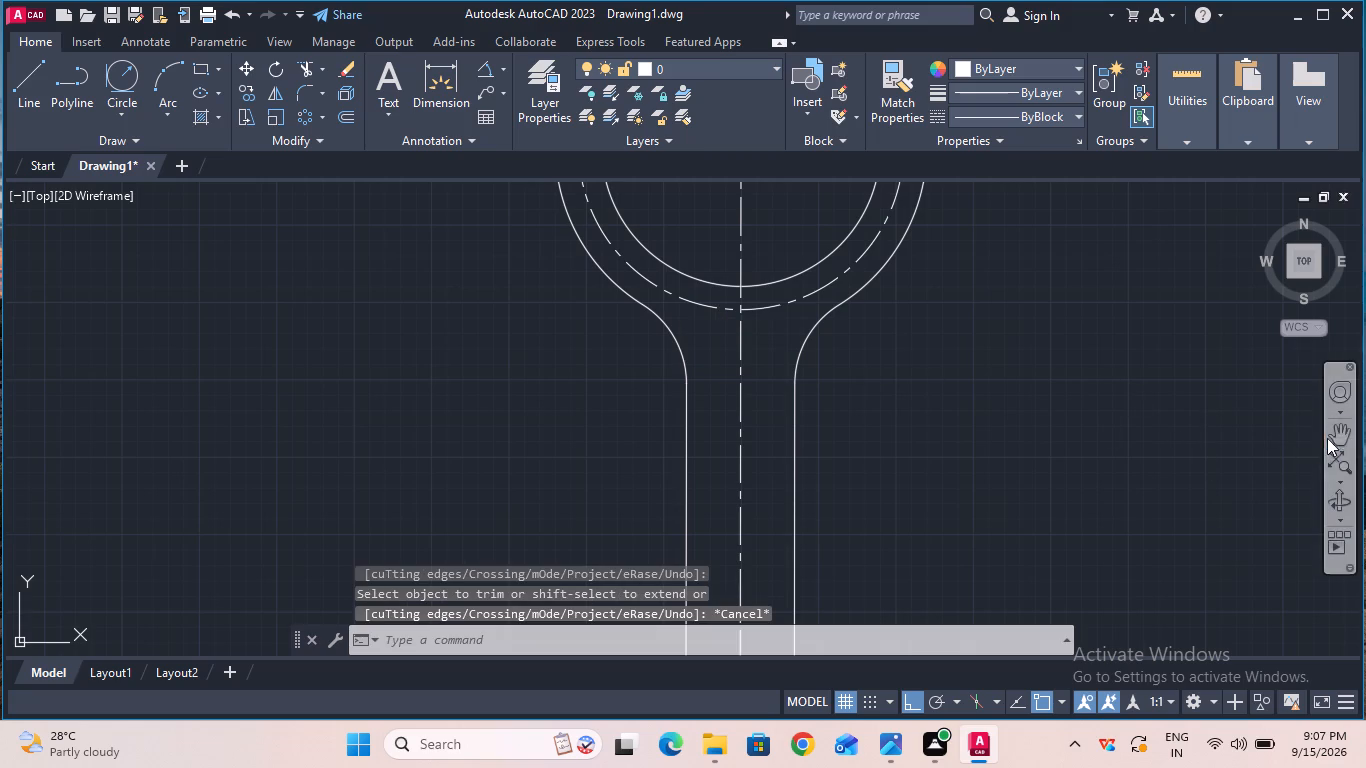
Place a horizontal linear dimension of 4 leftward from the vertical centerline's lower end, with its dimension line above that end.
ctrl+scroll(1253, 423, down, 2)
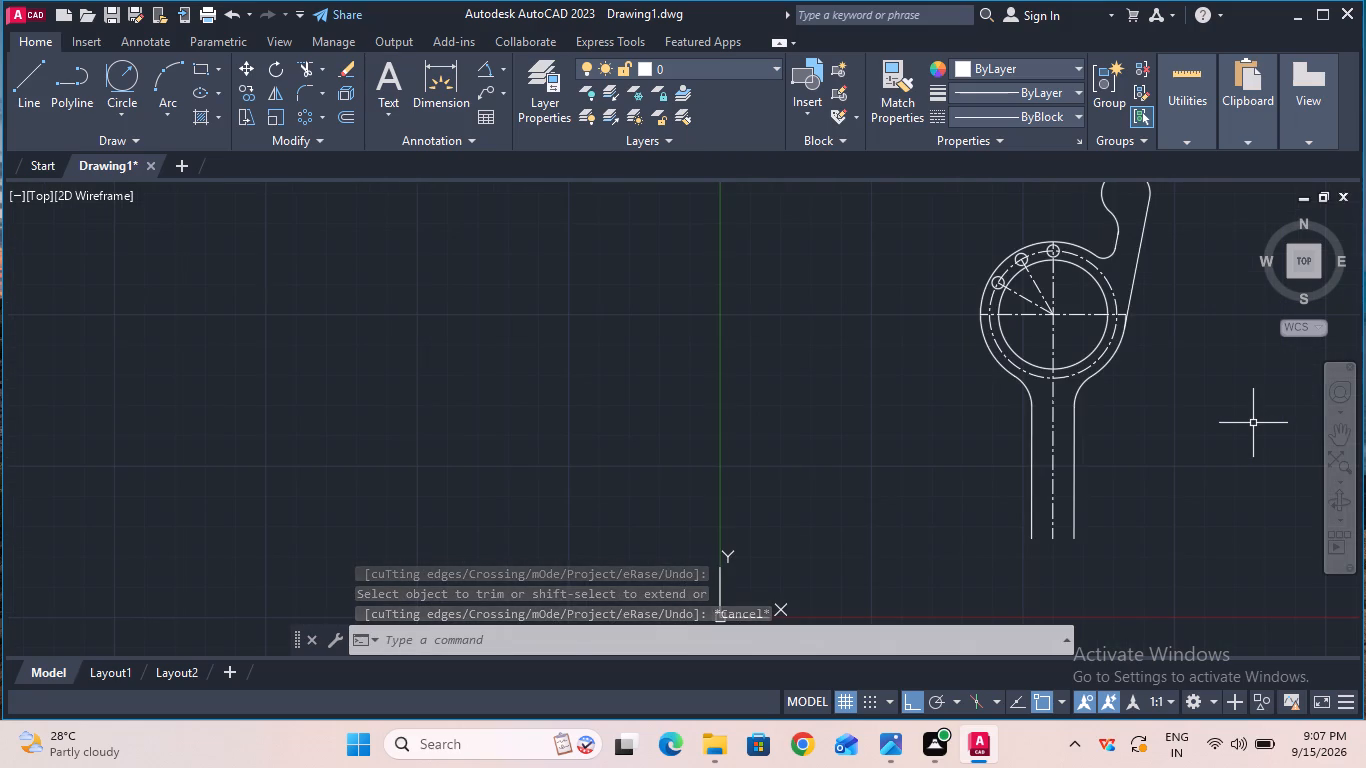
ctrl+scroll(1253, 423, up, 1)
ctrl+scroll(1253, 423, down, 1)
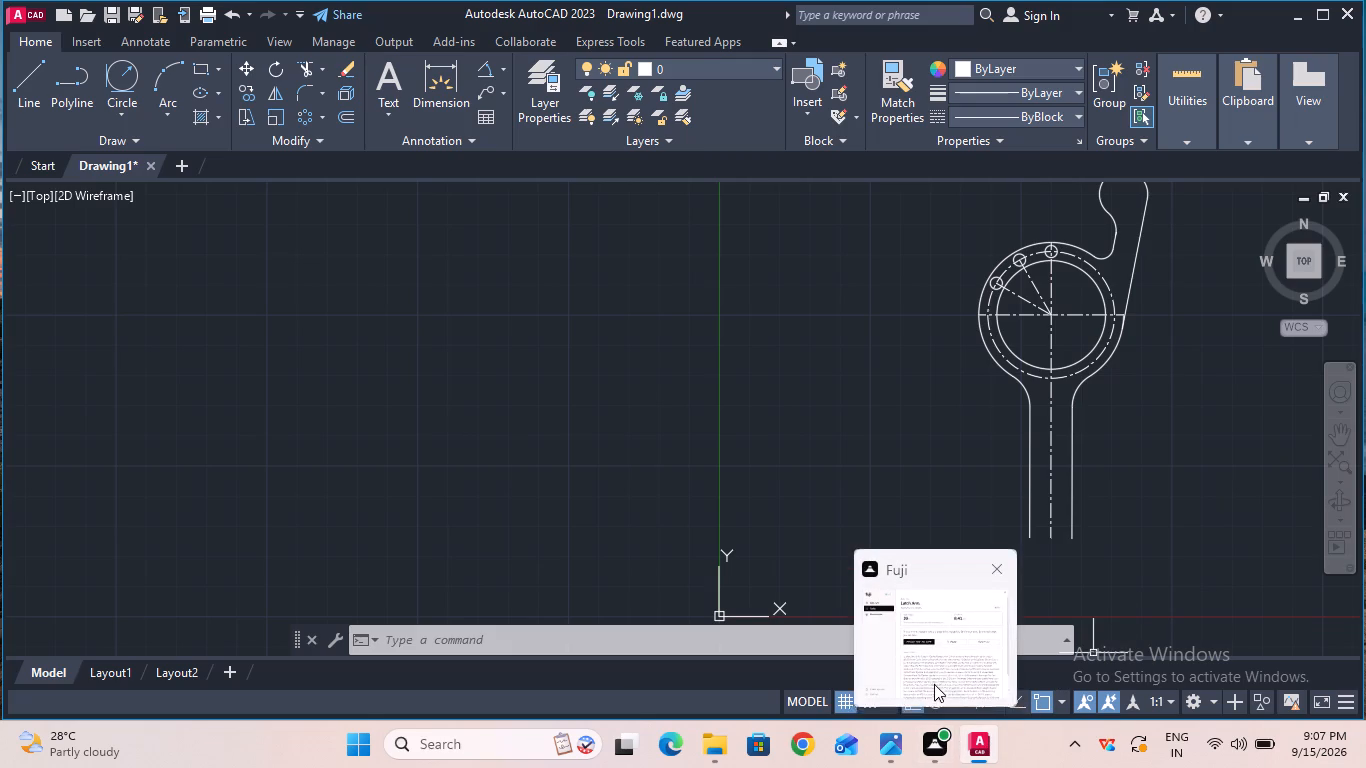
click(1021, 742)
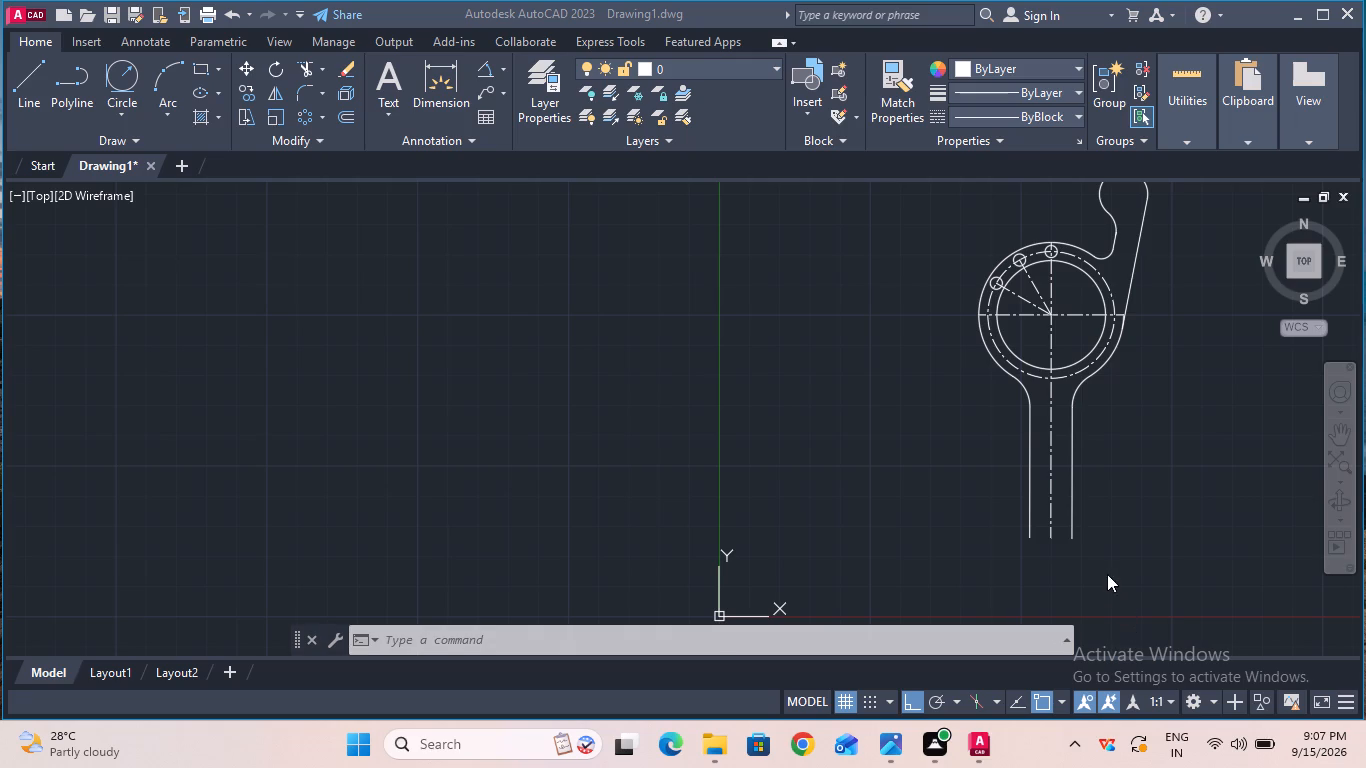
ctrl+scroll(1073, 519, up, 2)
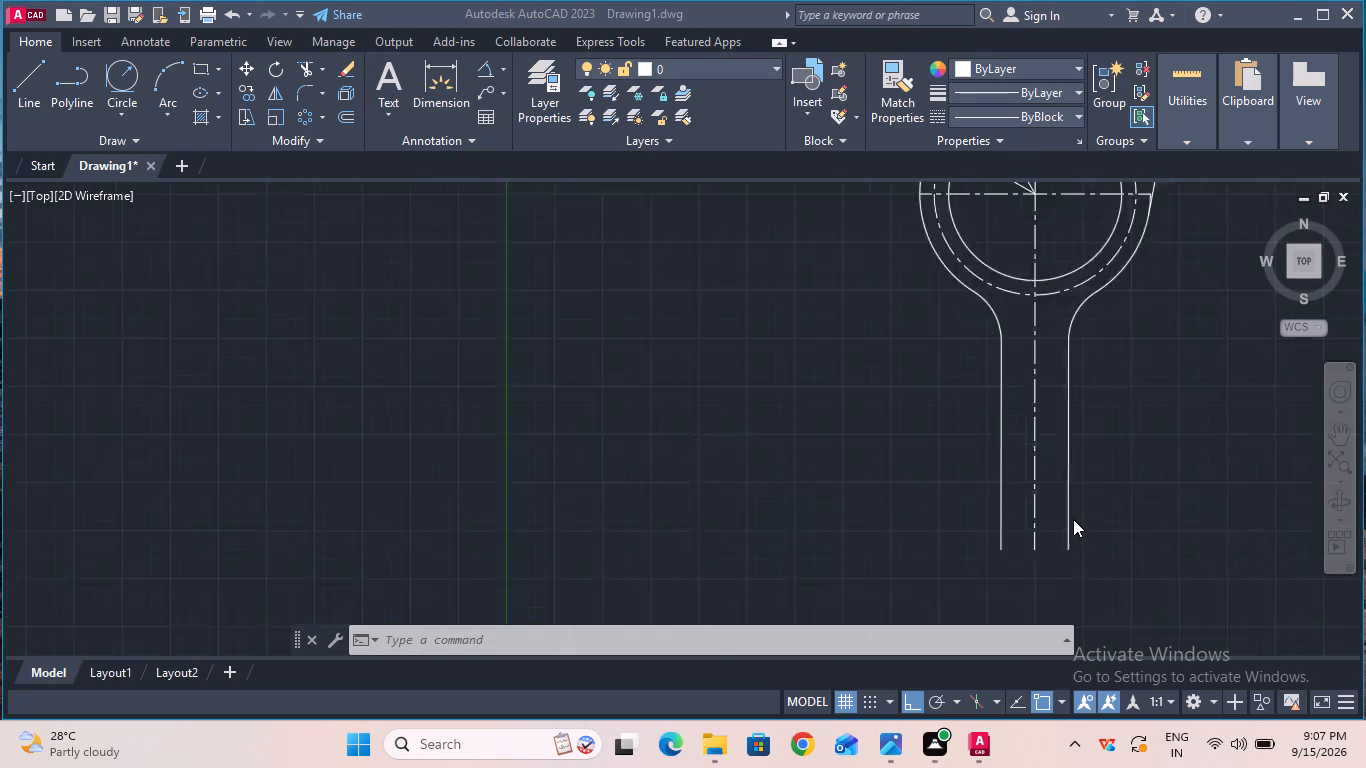
ctrl+scroll(1073, 519, up, 1)
ctrl+scroll(1073, 519, down, 2)
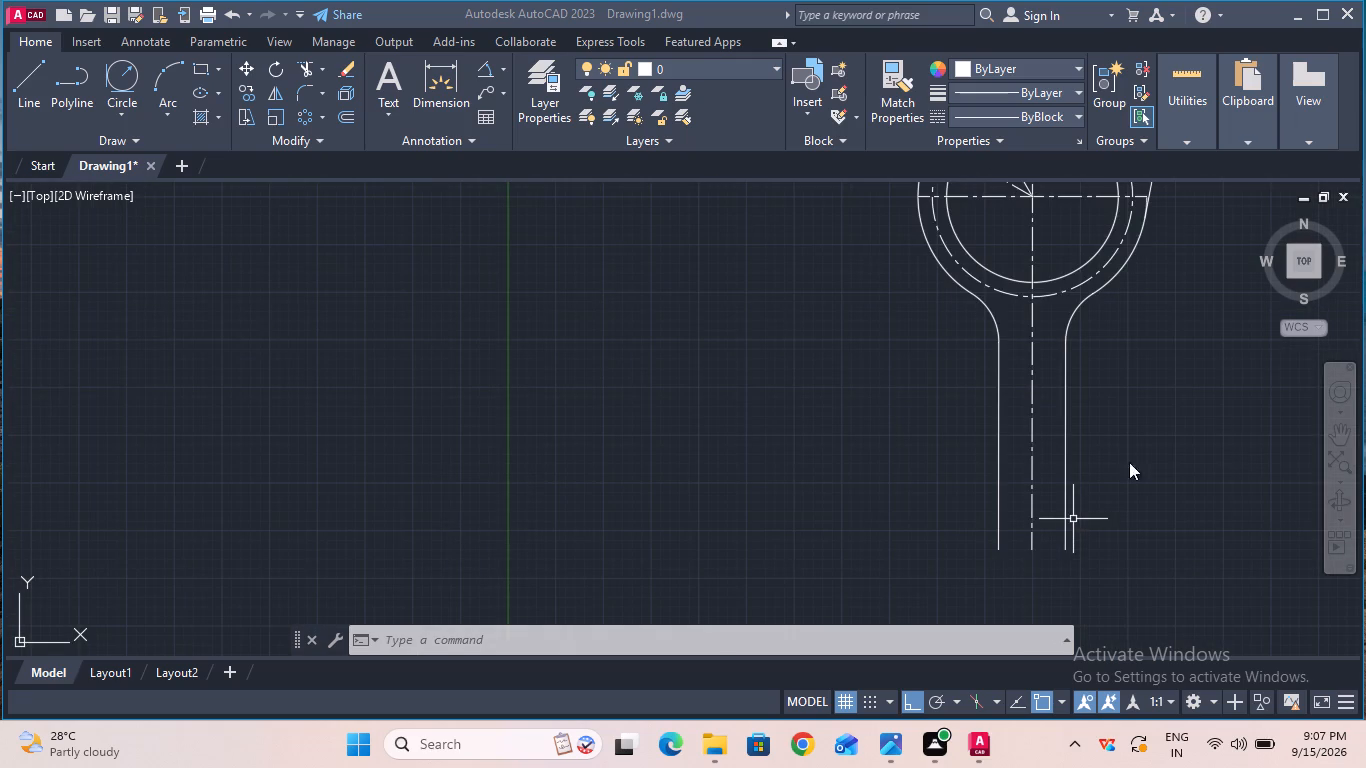
click(1327, 438)
drag(1172, 393, 1115, 486)
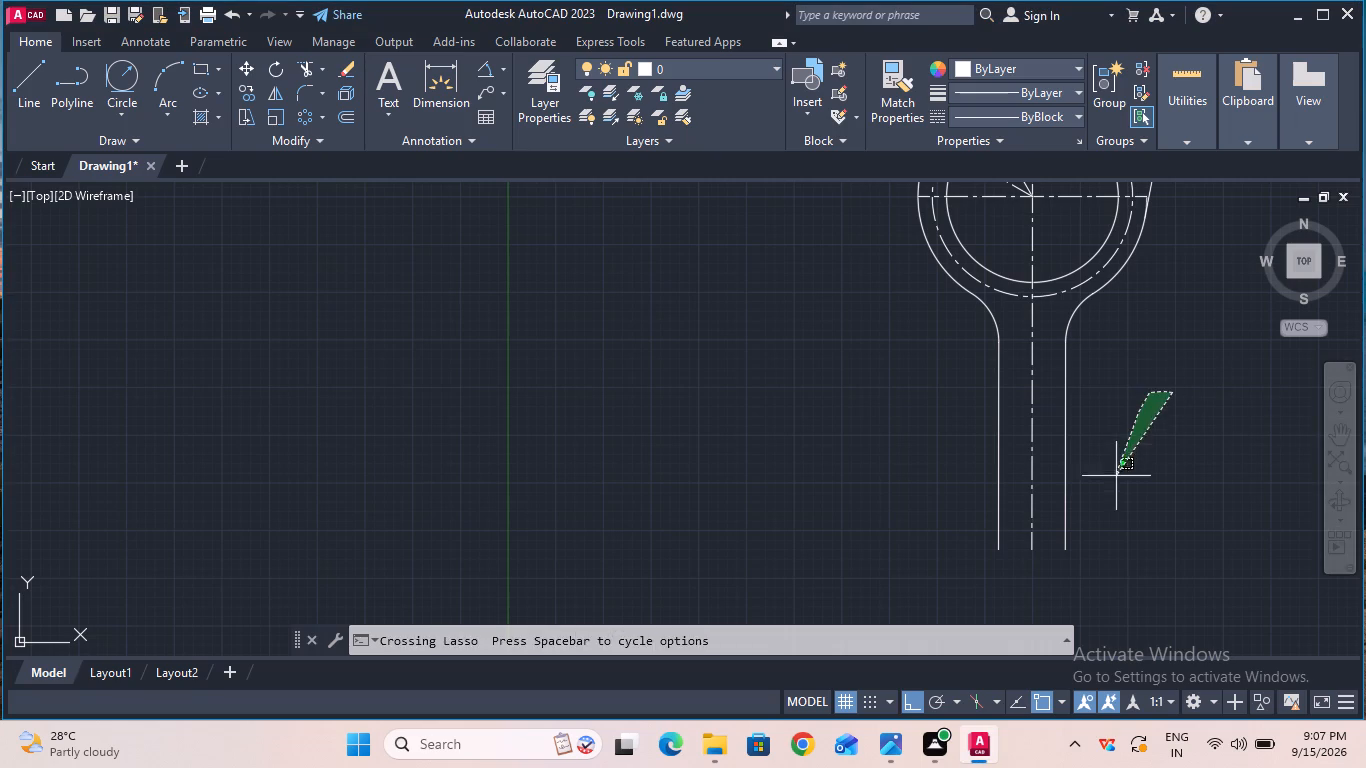
drag(1115, 486, 1115, 489)
click(1332, 438)
drag(1189, 369, 1188, 369)
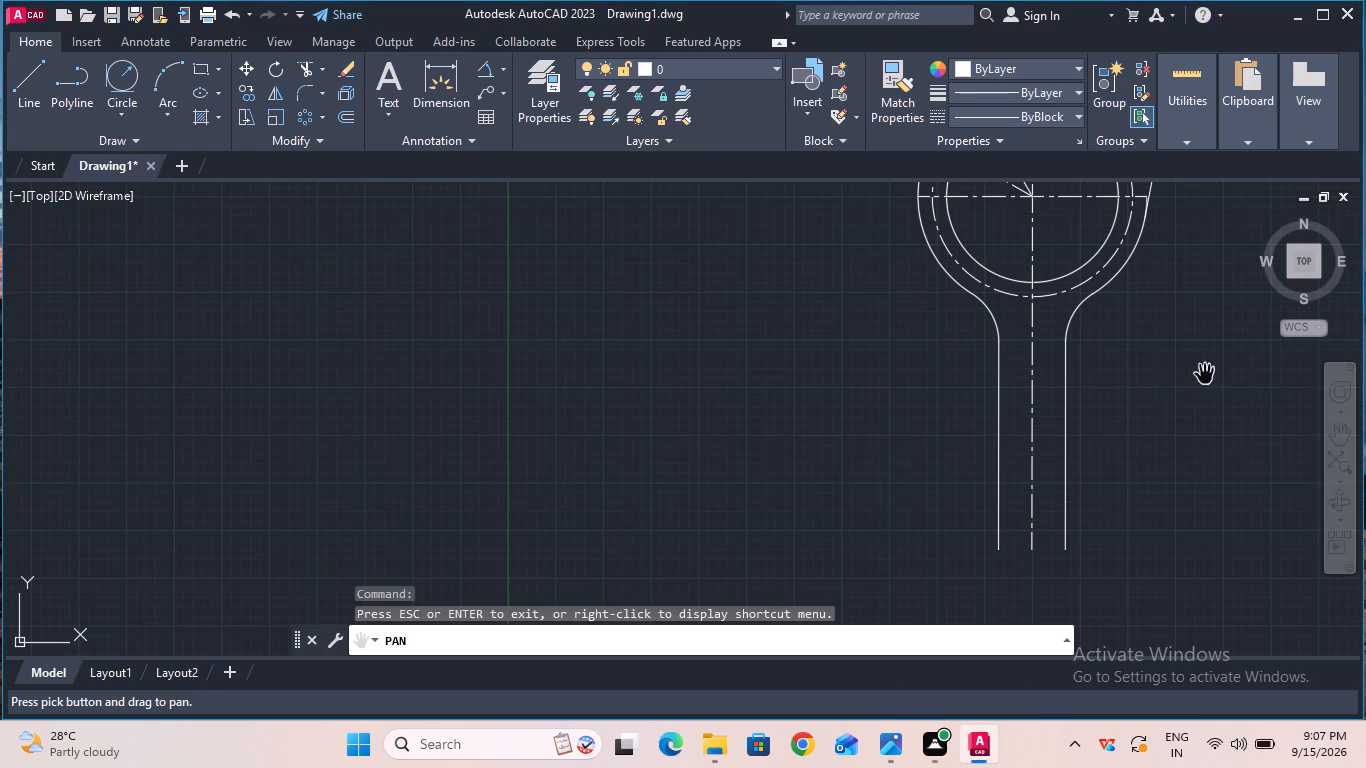
drag(1188, 369, 1081, 382)
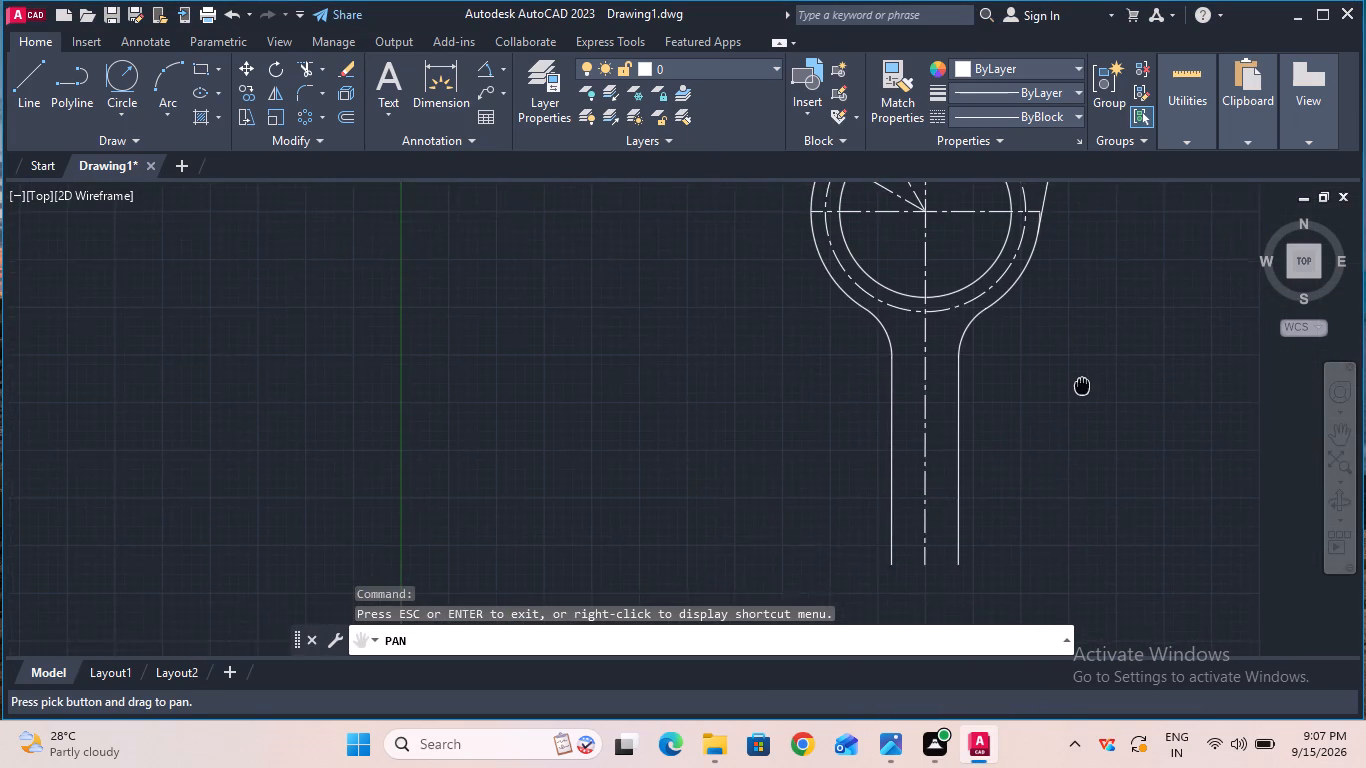
drag(1081, 382, 1079, 362)
key(Escape)
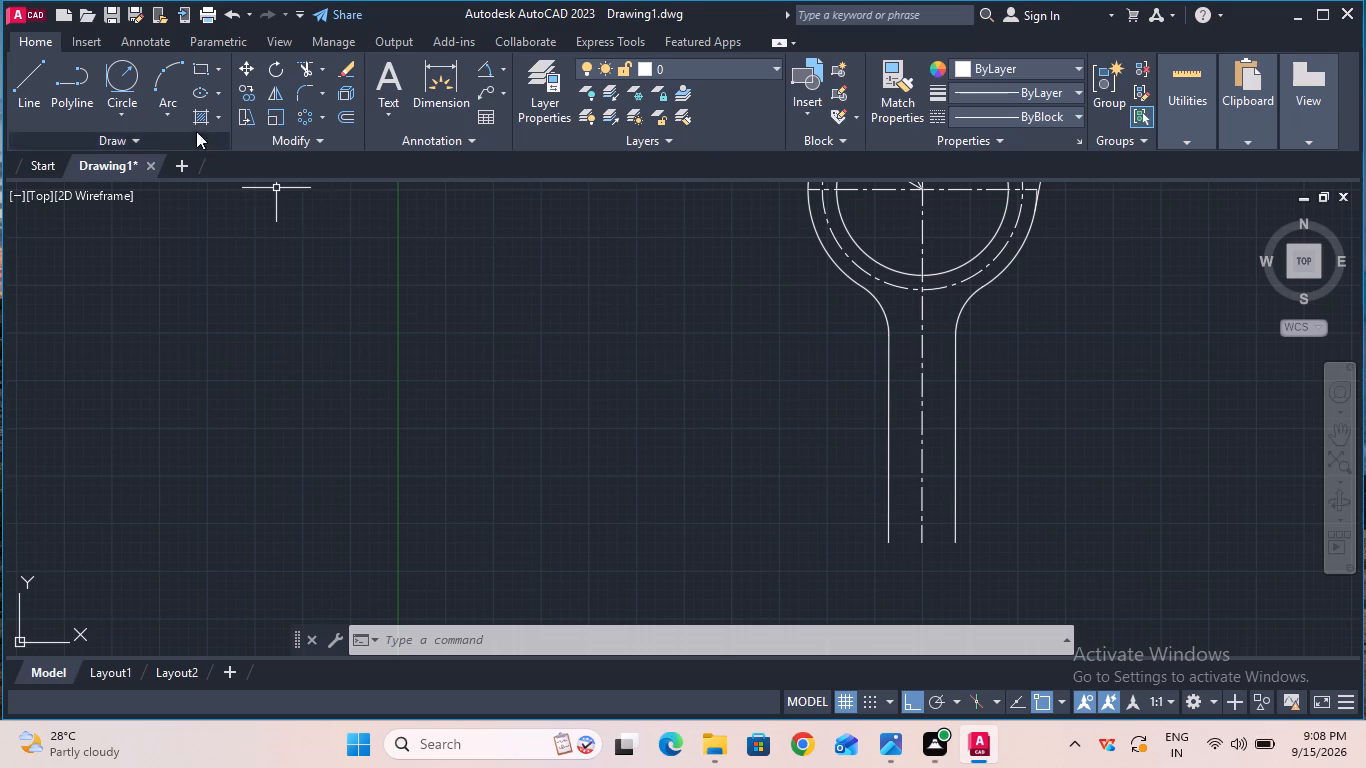
click(502, 70)
click(503, 100)
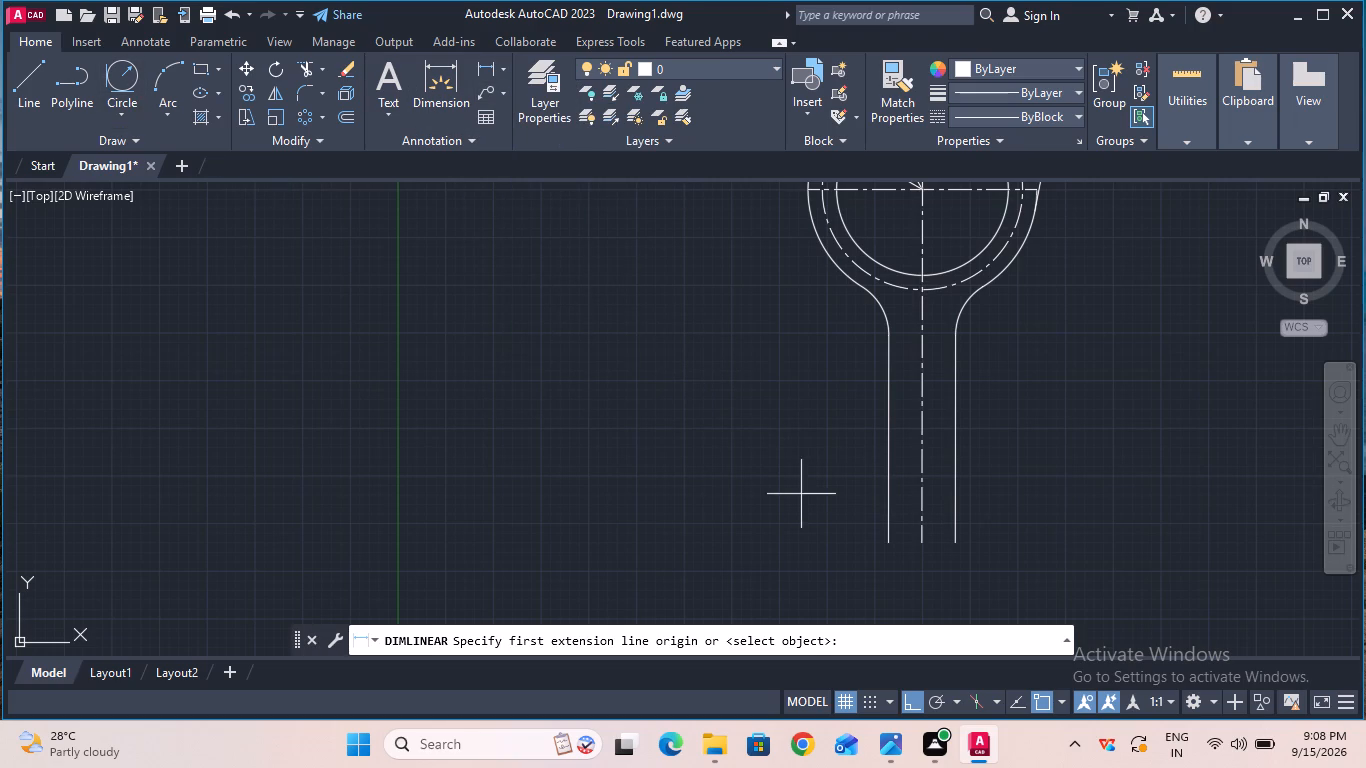
click(920, 543)
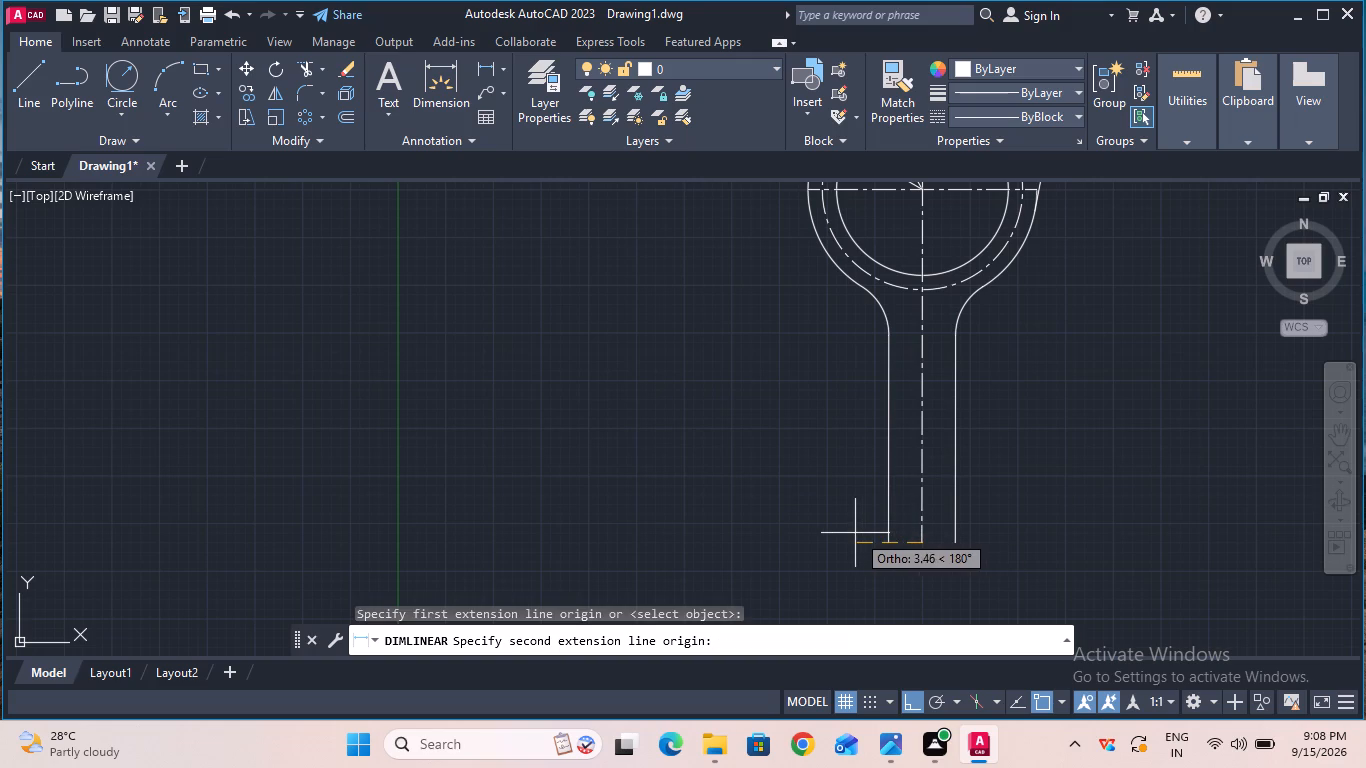
key(4)
key(Return)
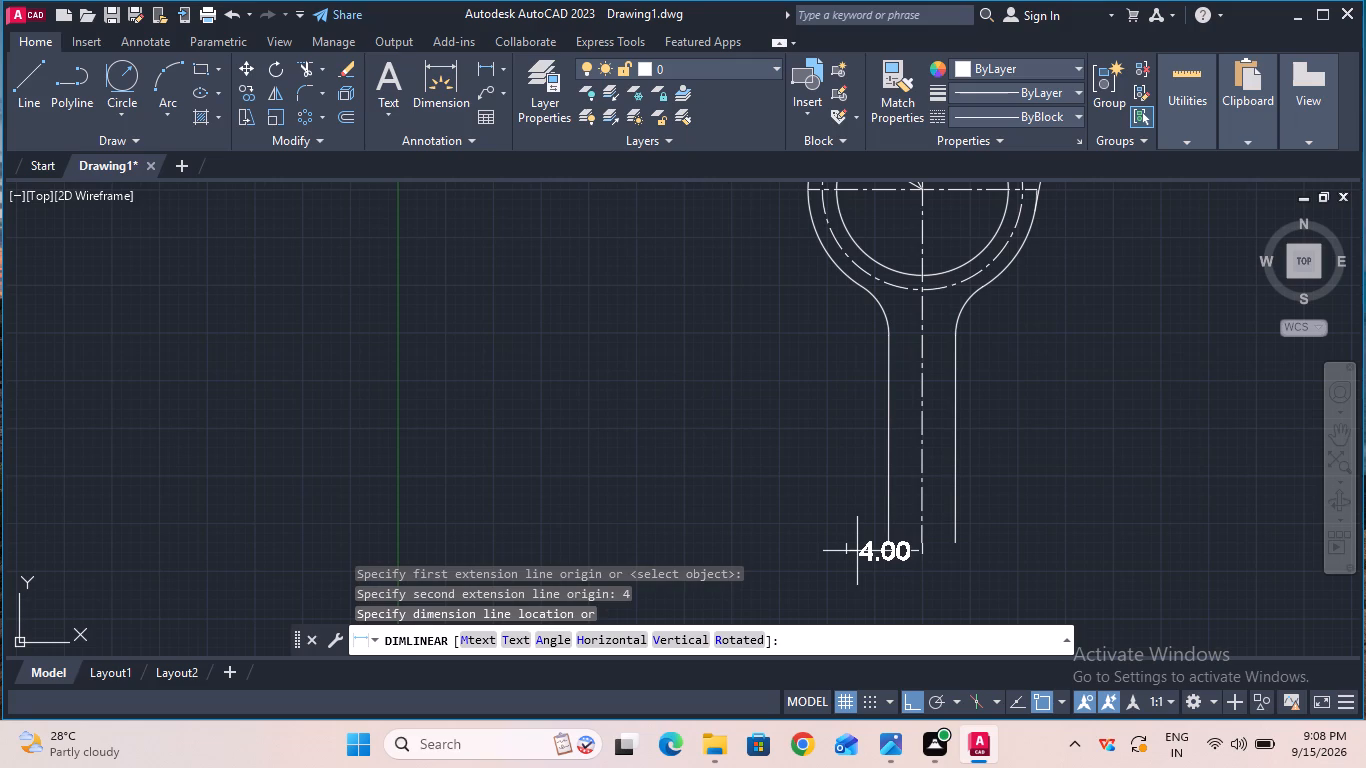
click(851, 480)
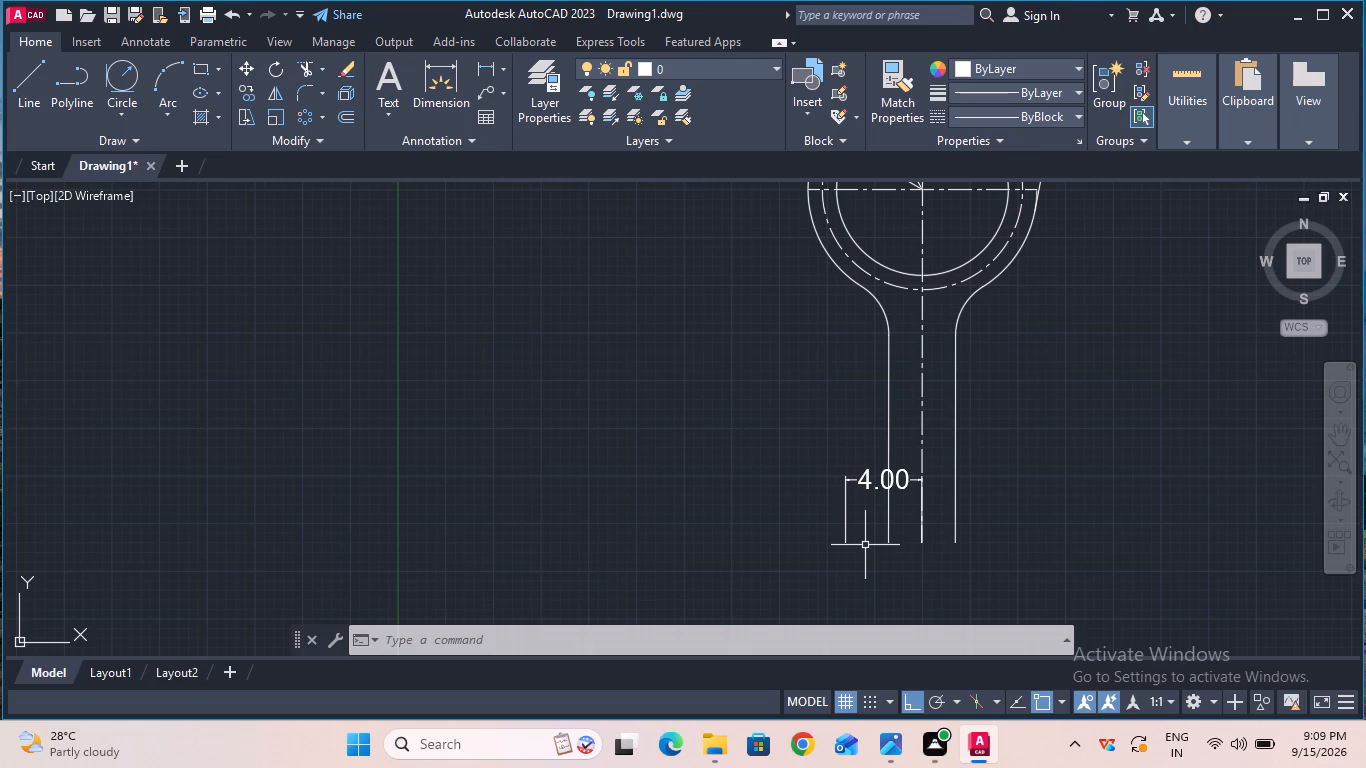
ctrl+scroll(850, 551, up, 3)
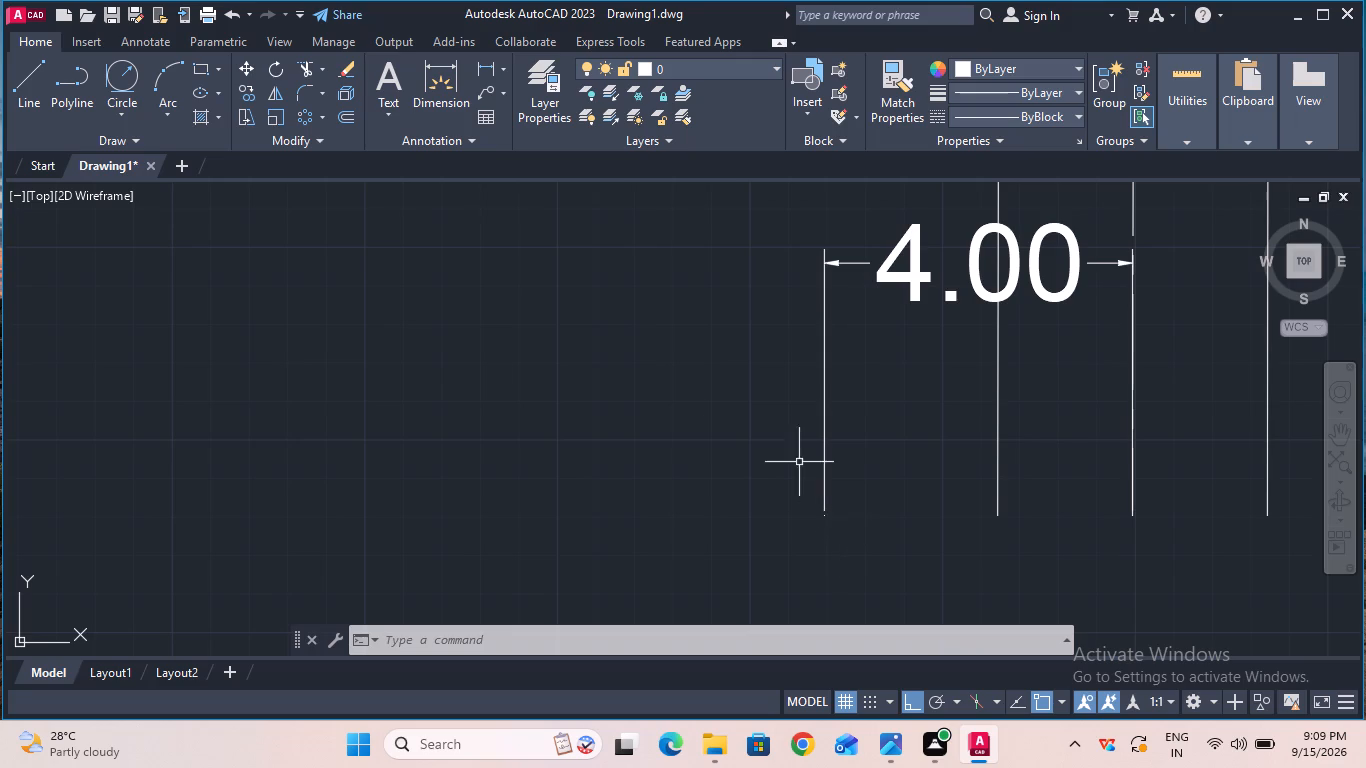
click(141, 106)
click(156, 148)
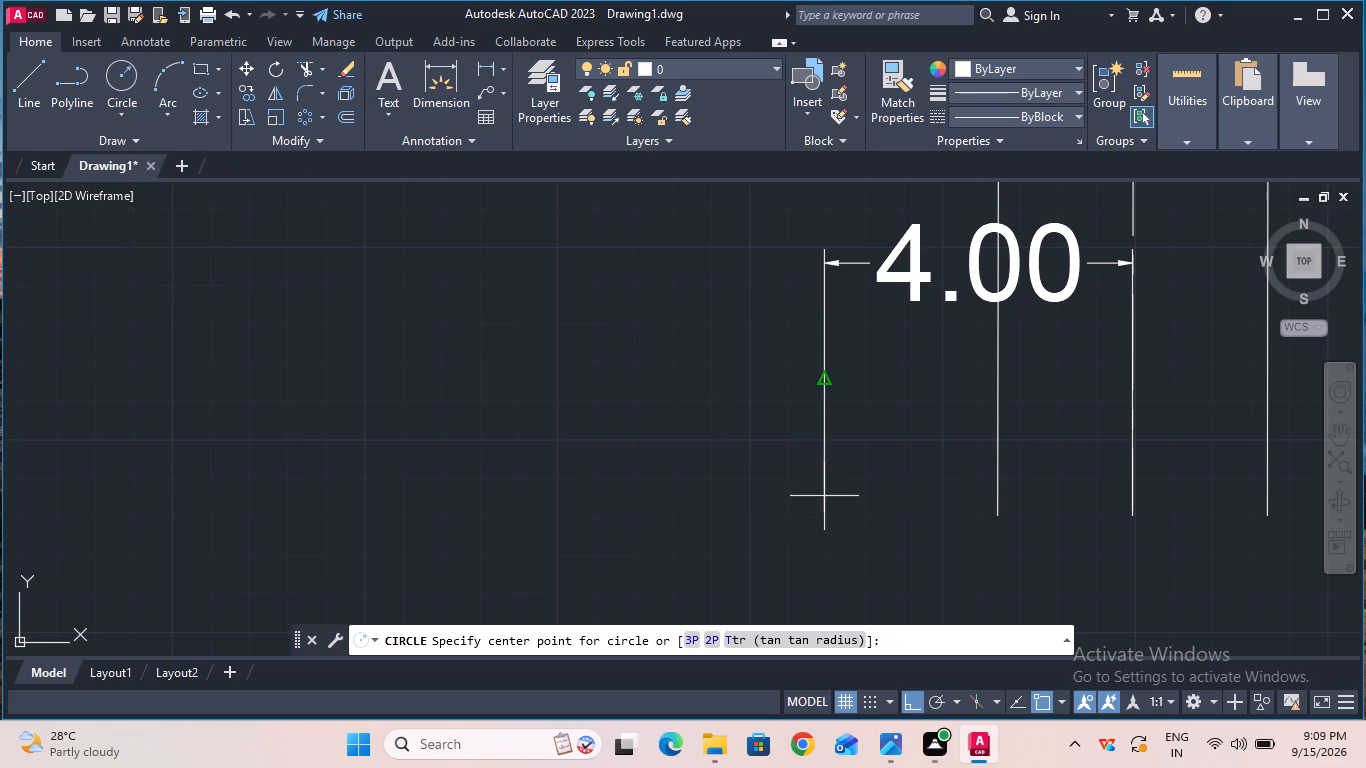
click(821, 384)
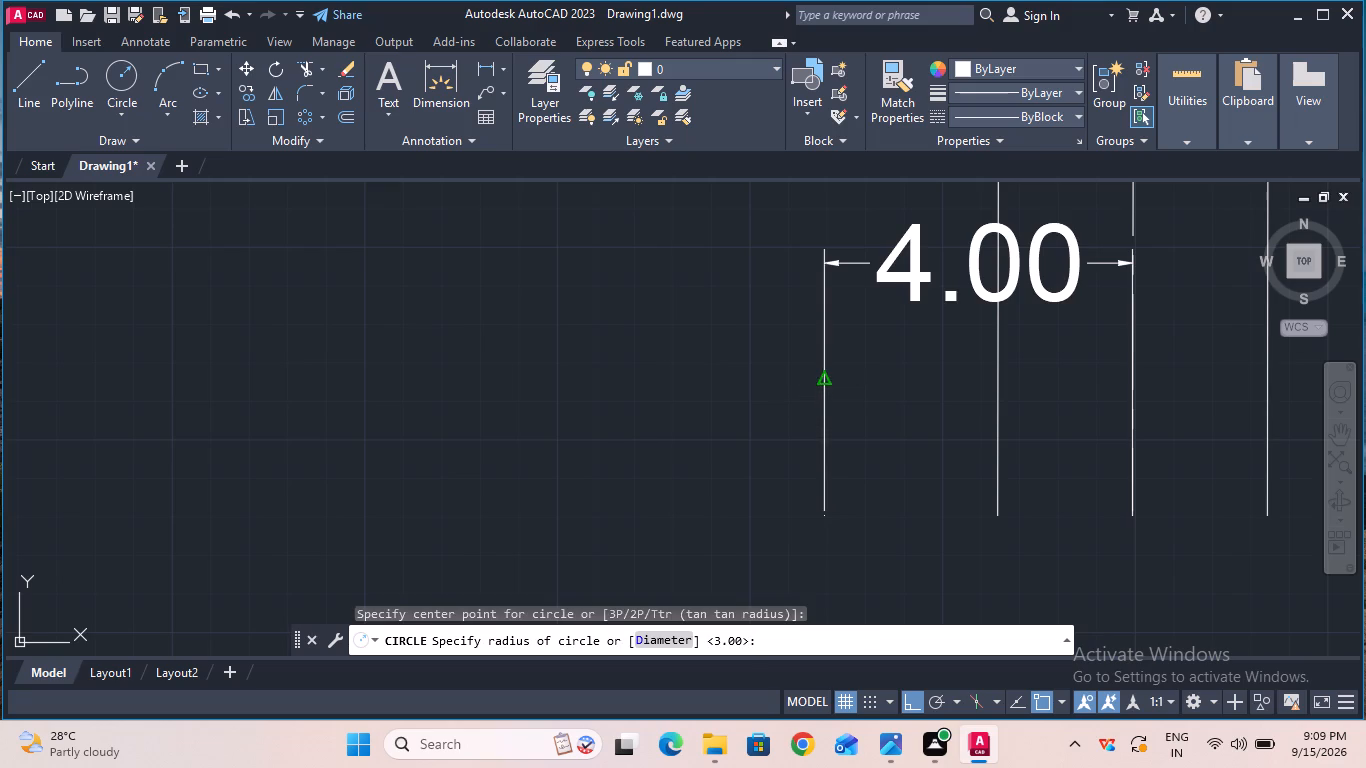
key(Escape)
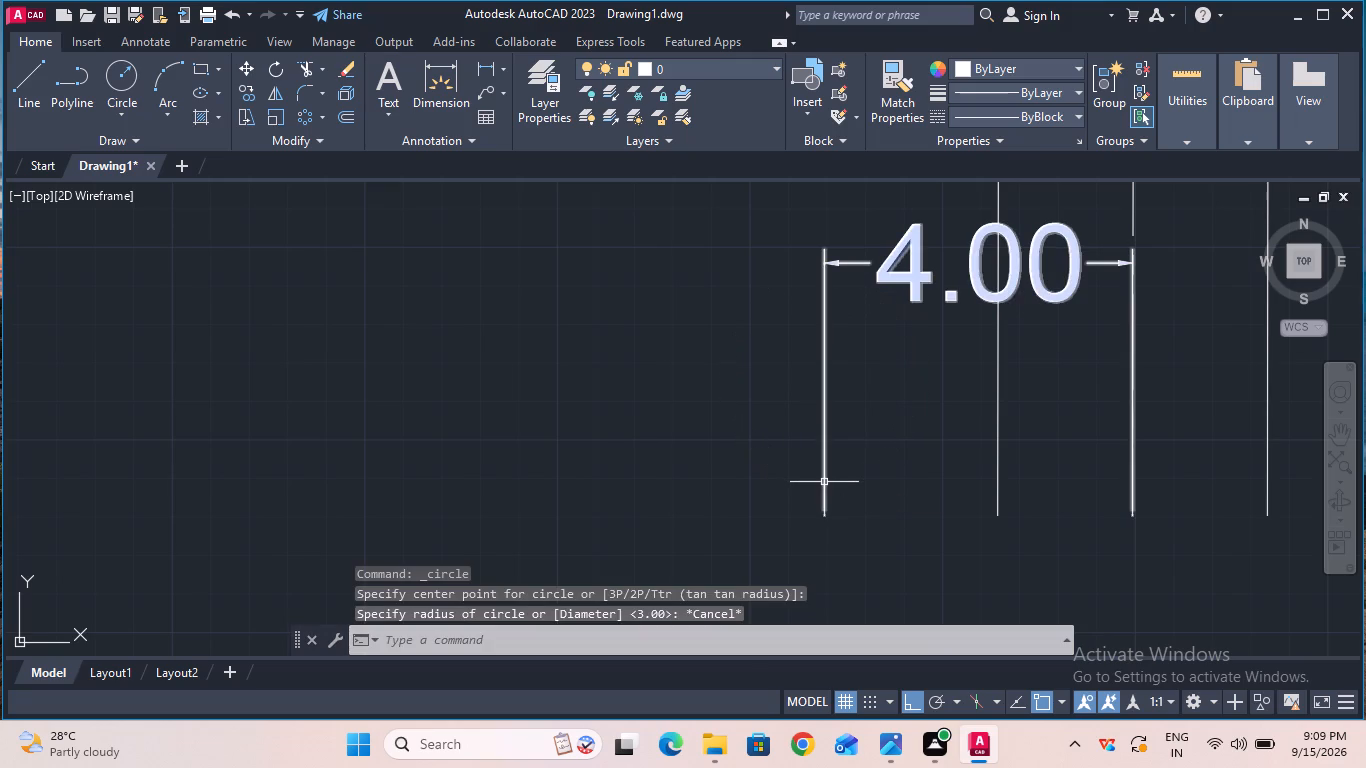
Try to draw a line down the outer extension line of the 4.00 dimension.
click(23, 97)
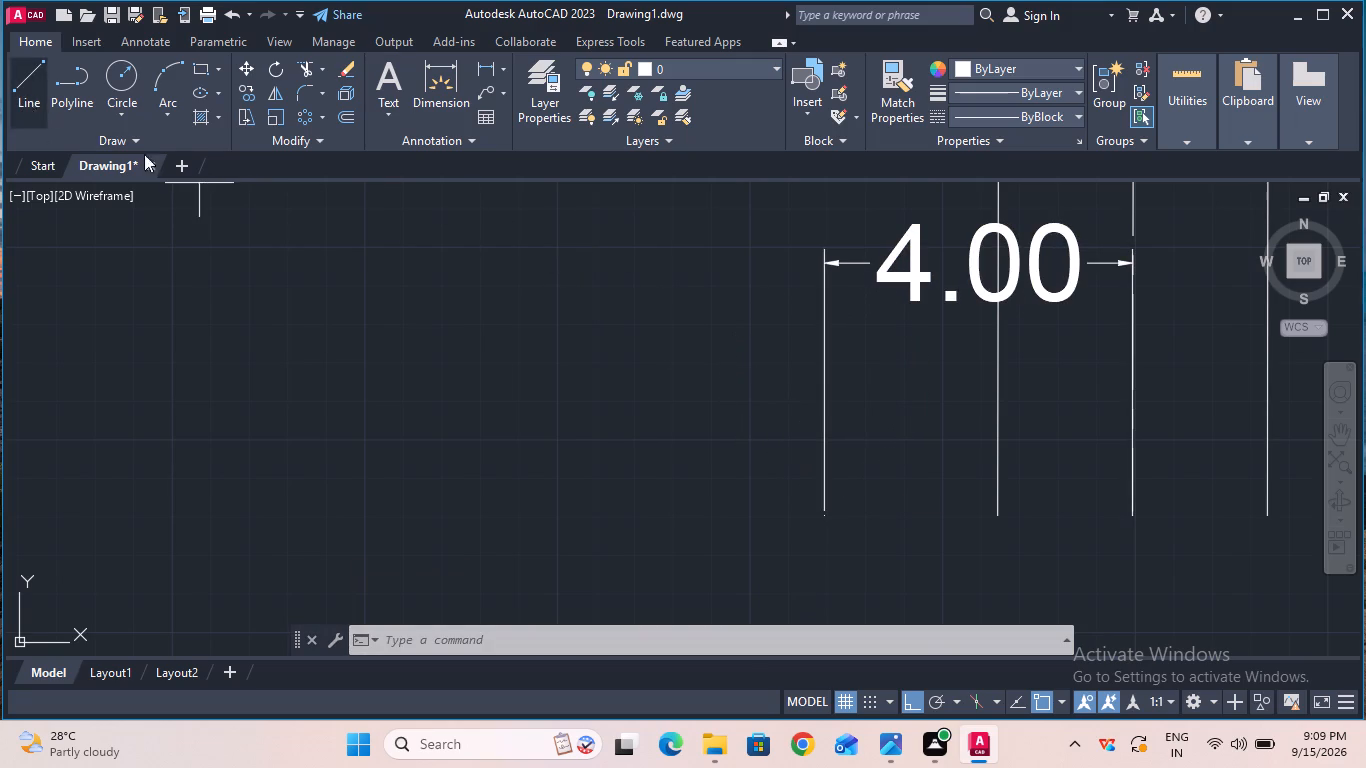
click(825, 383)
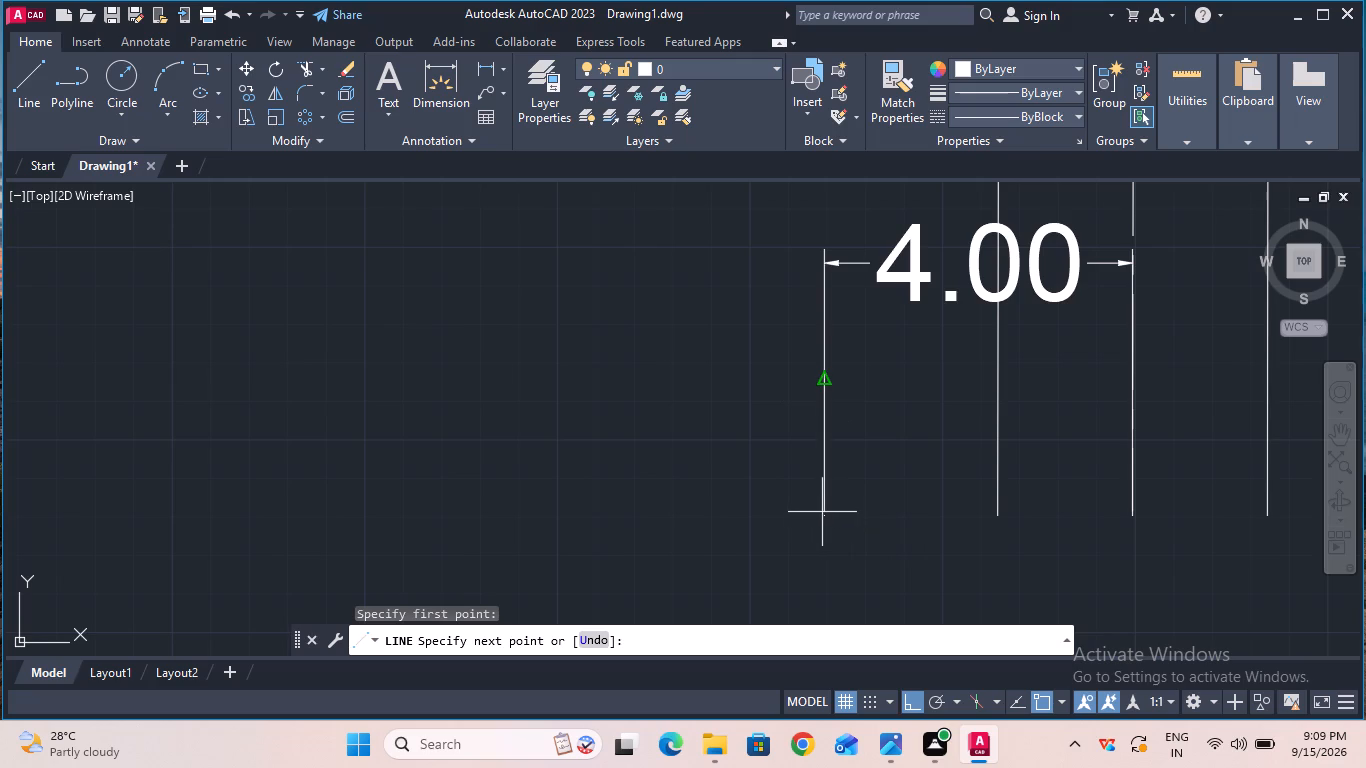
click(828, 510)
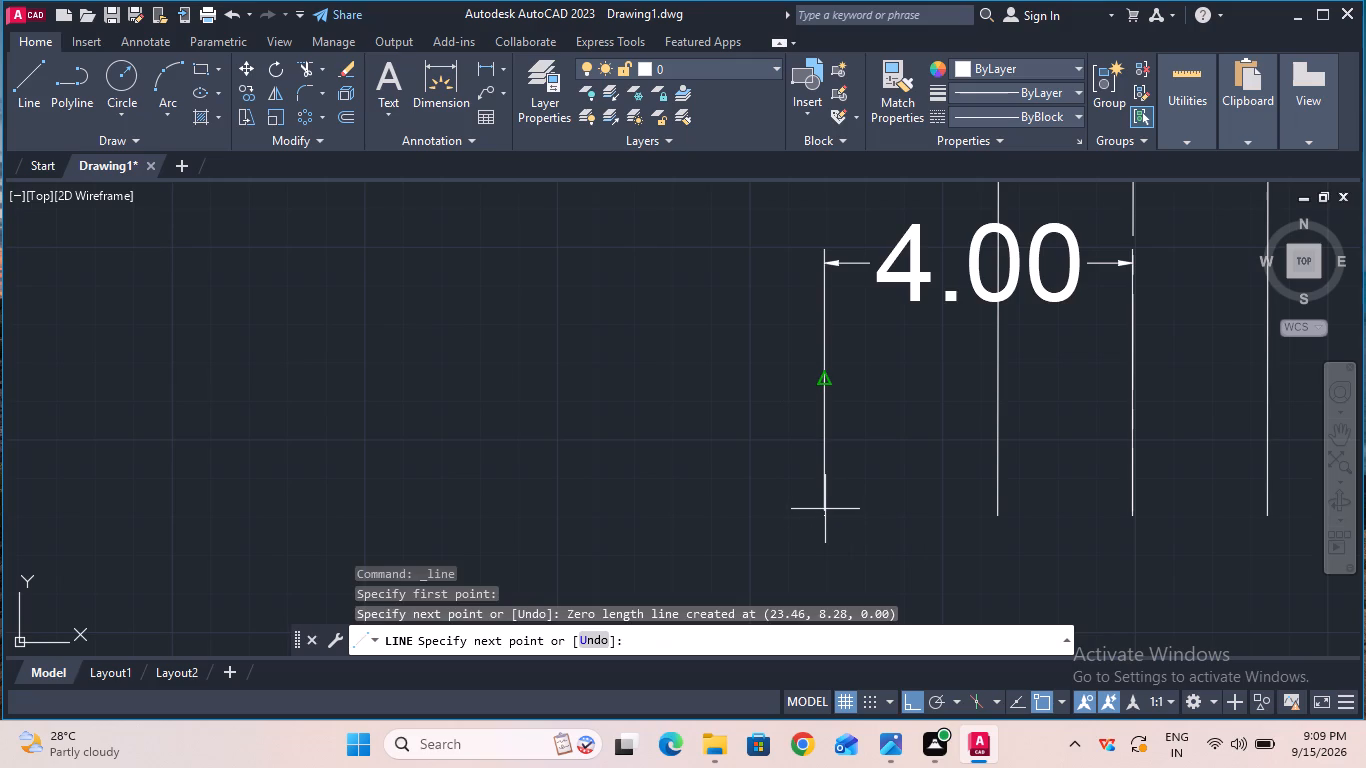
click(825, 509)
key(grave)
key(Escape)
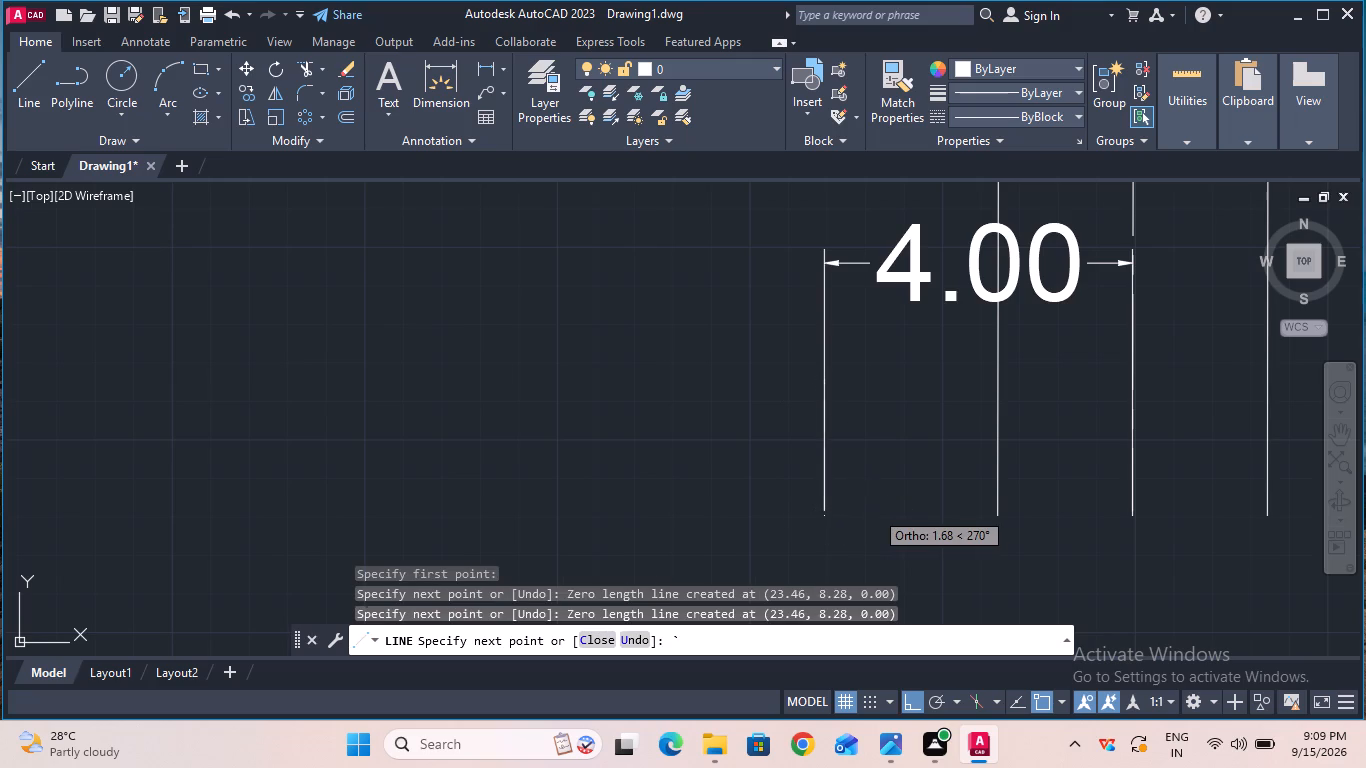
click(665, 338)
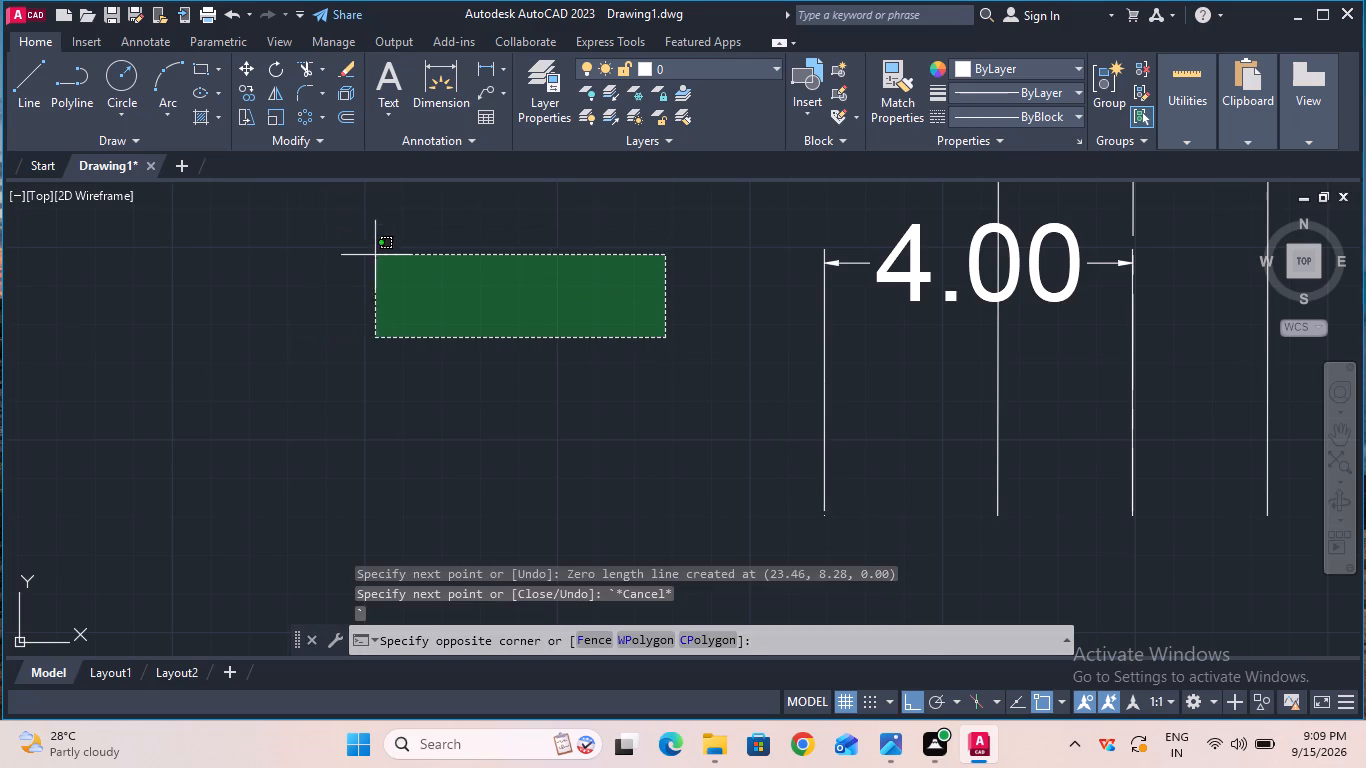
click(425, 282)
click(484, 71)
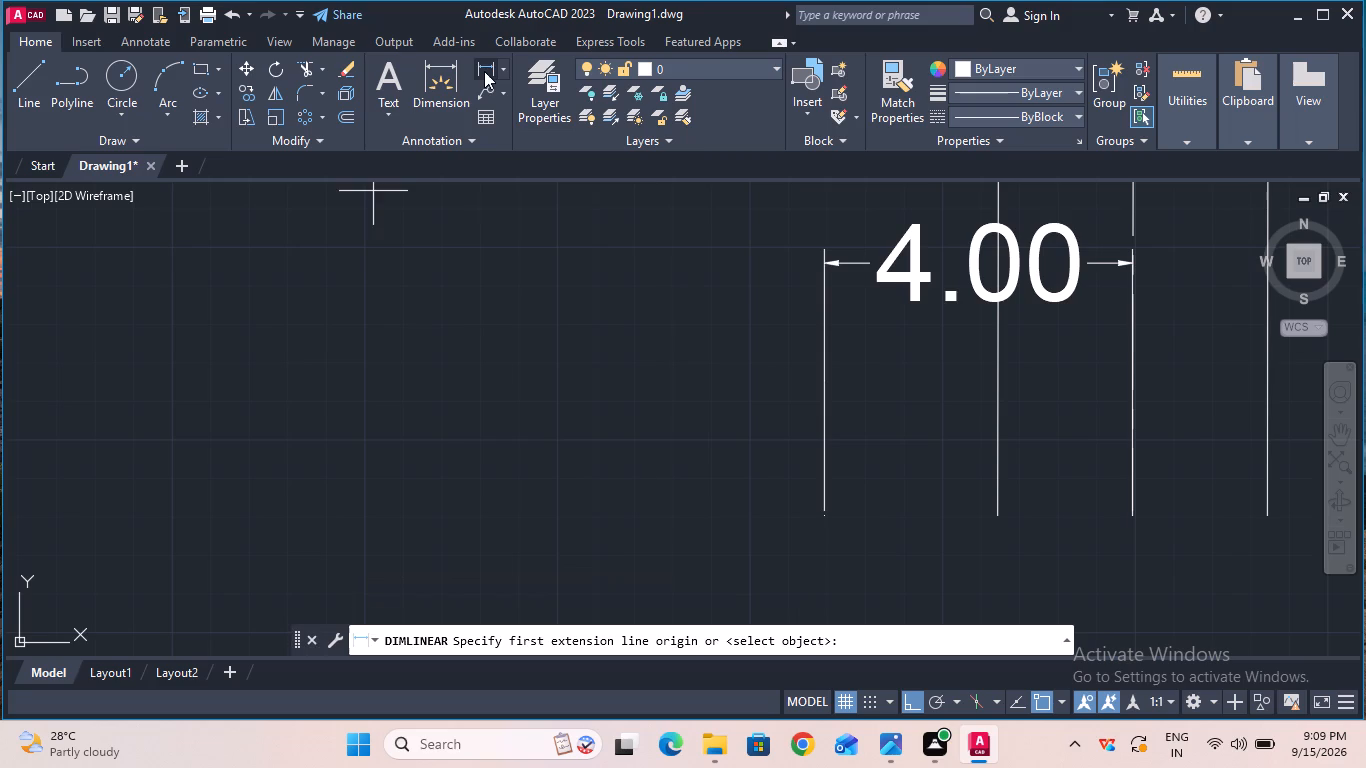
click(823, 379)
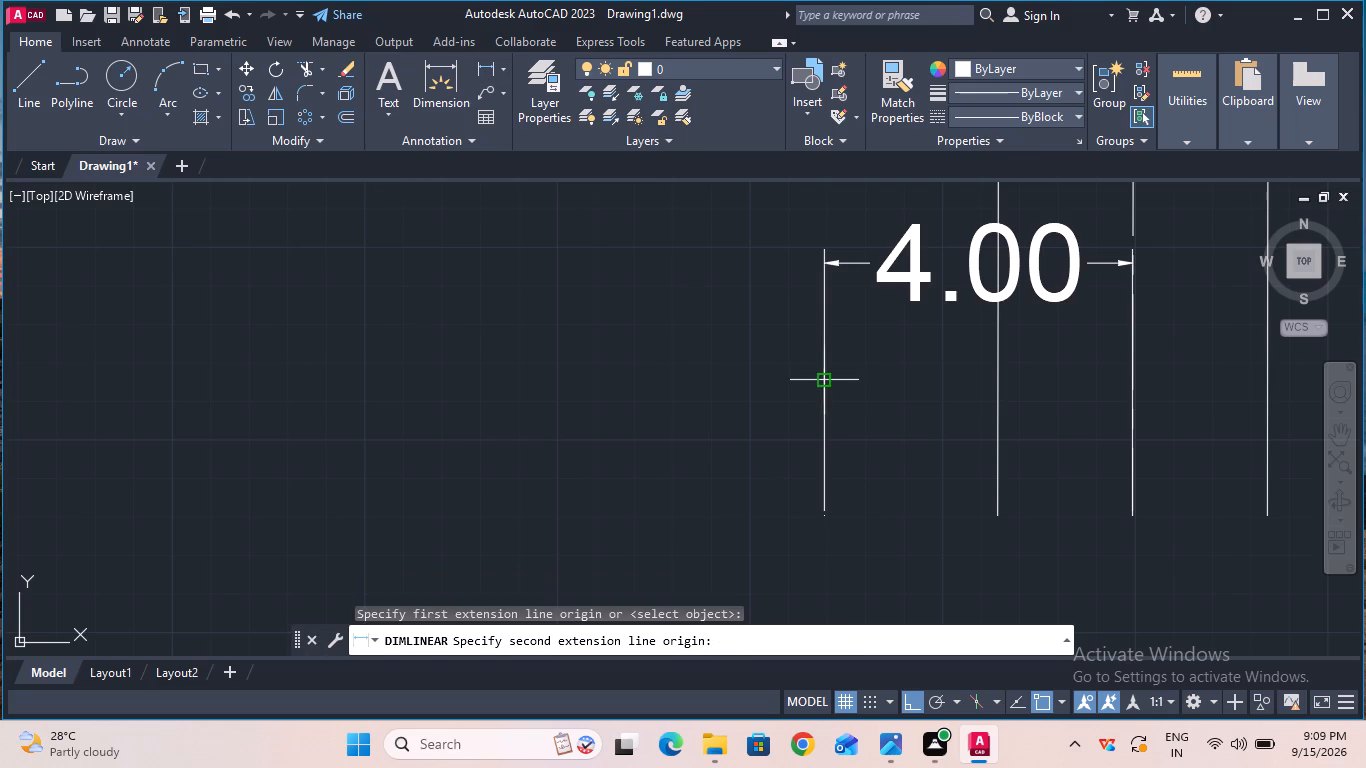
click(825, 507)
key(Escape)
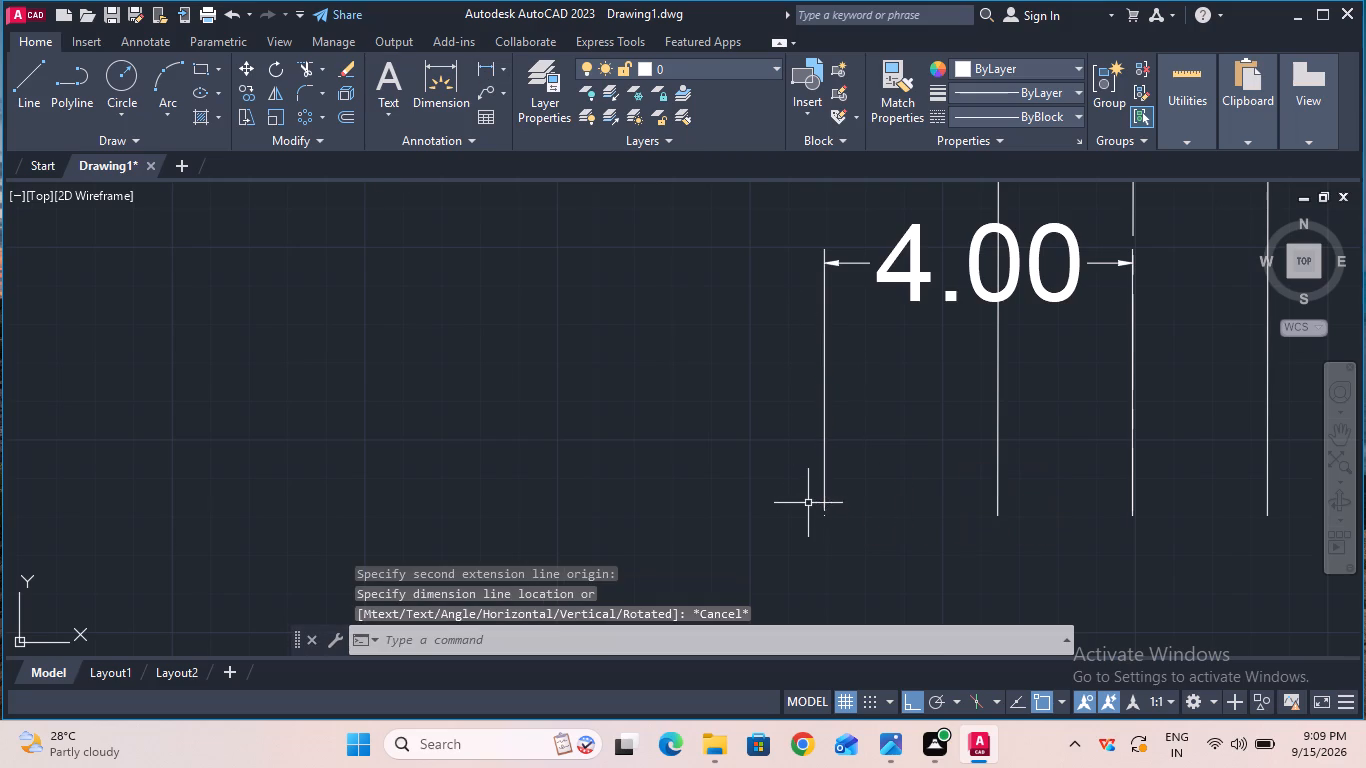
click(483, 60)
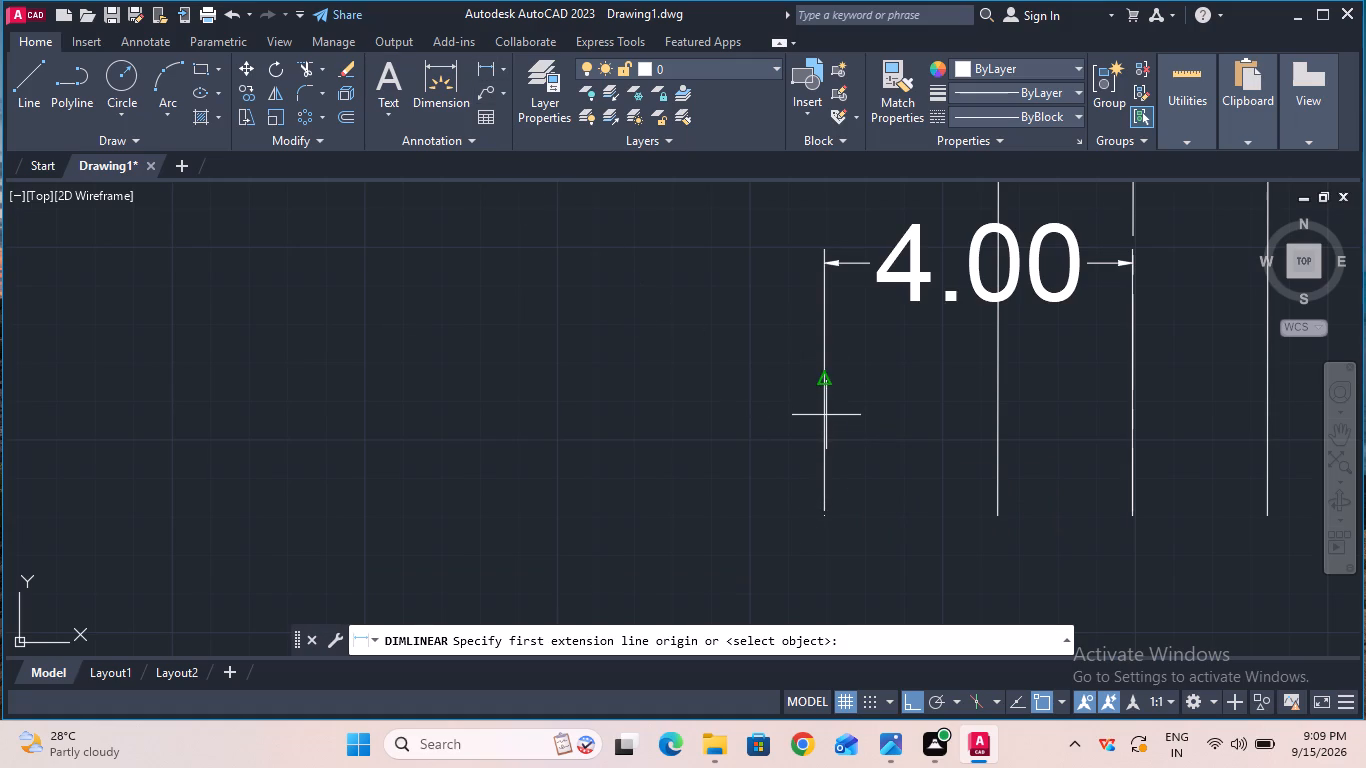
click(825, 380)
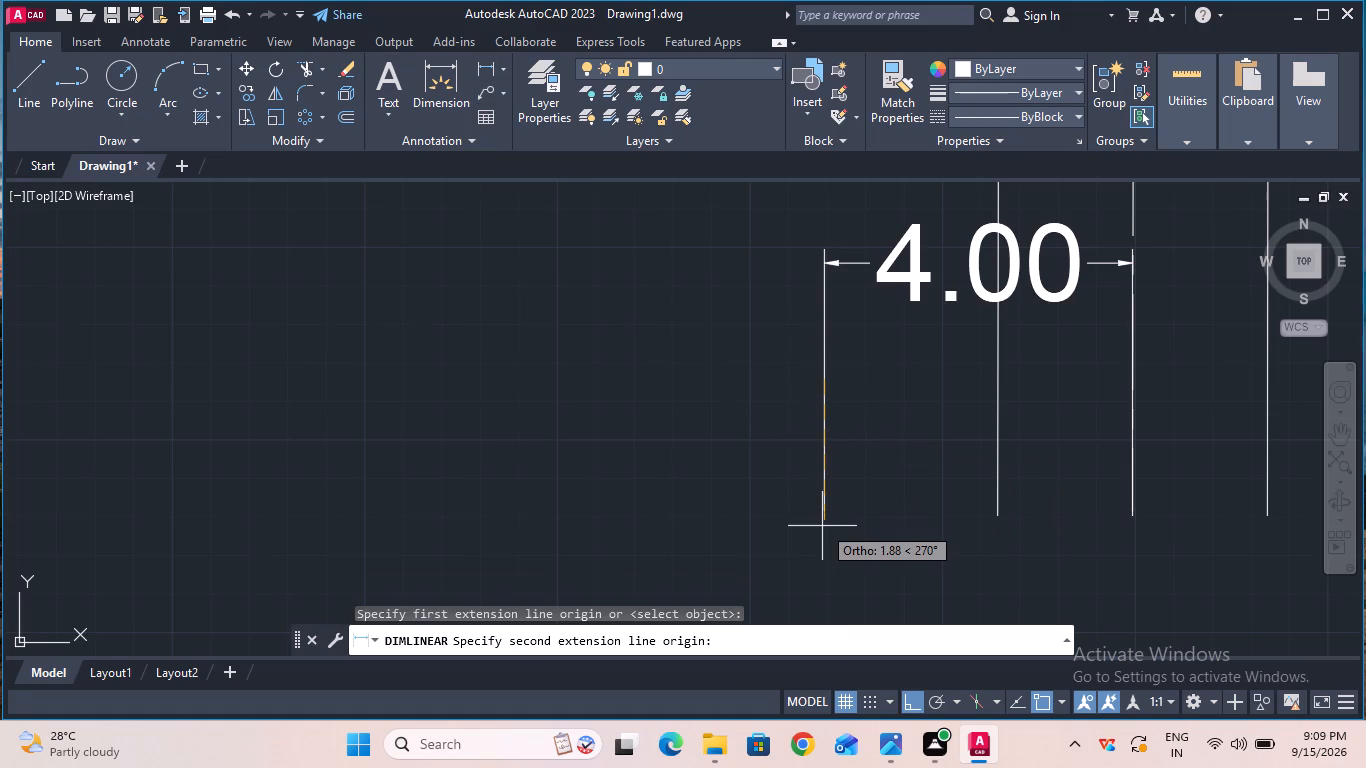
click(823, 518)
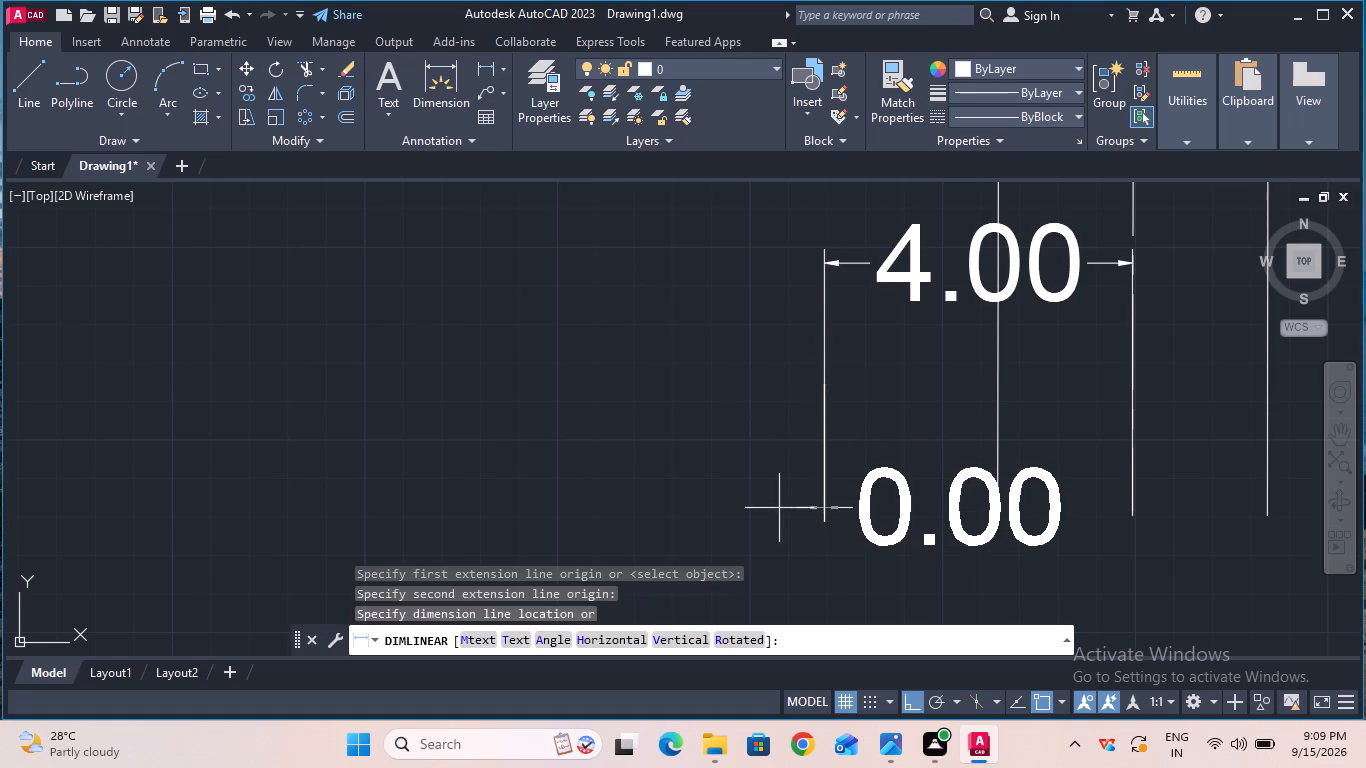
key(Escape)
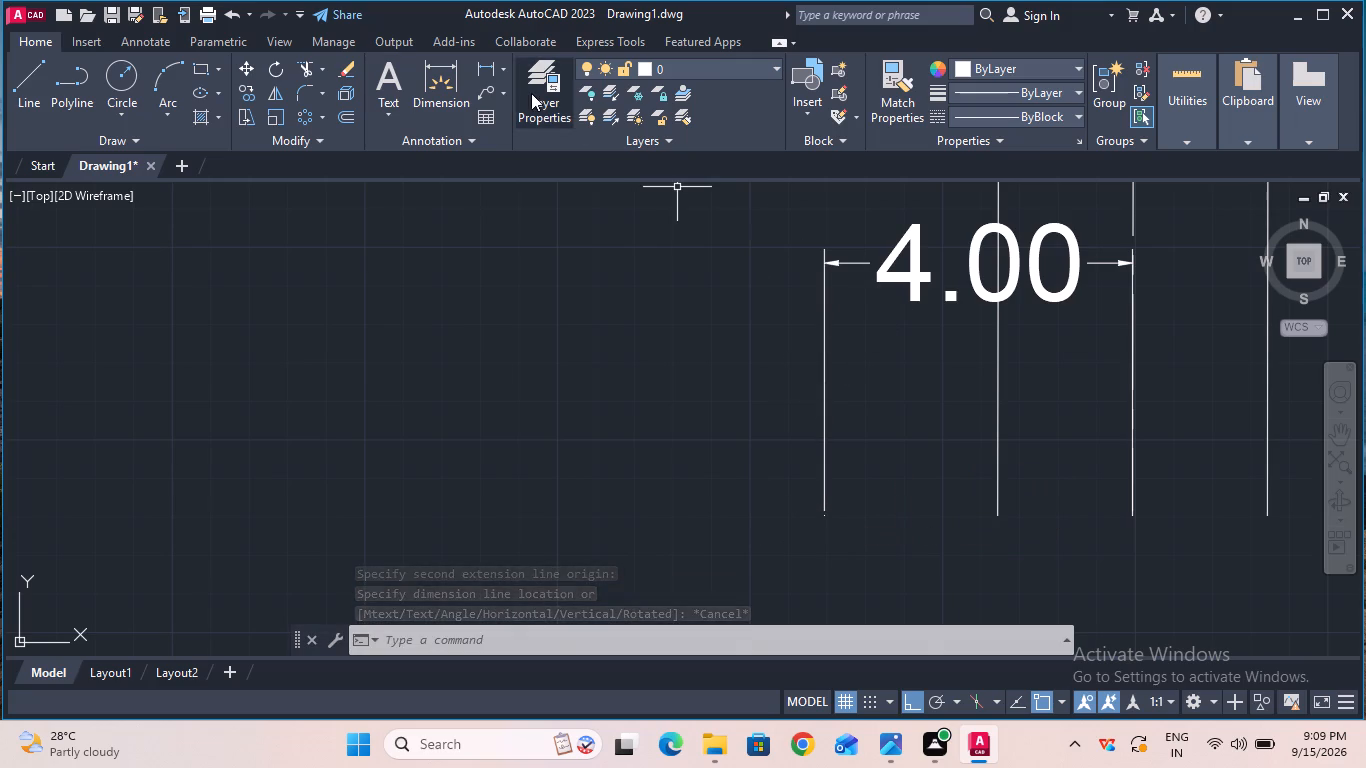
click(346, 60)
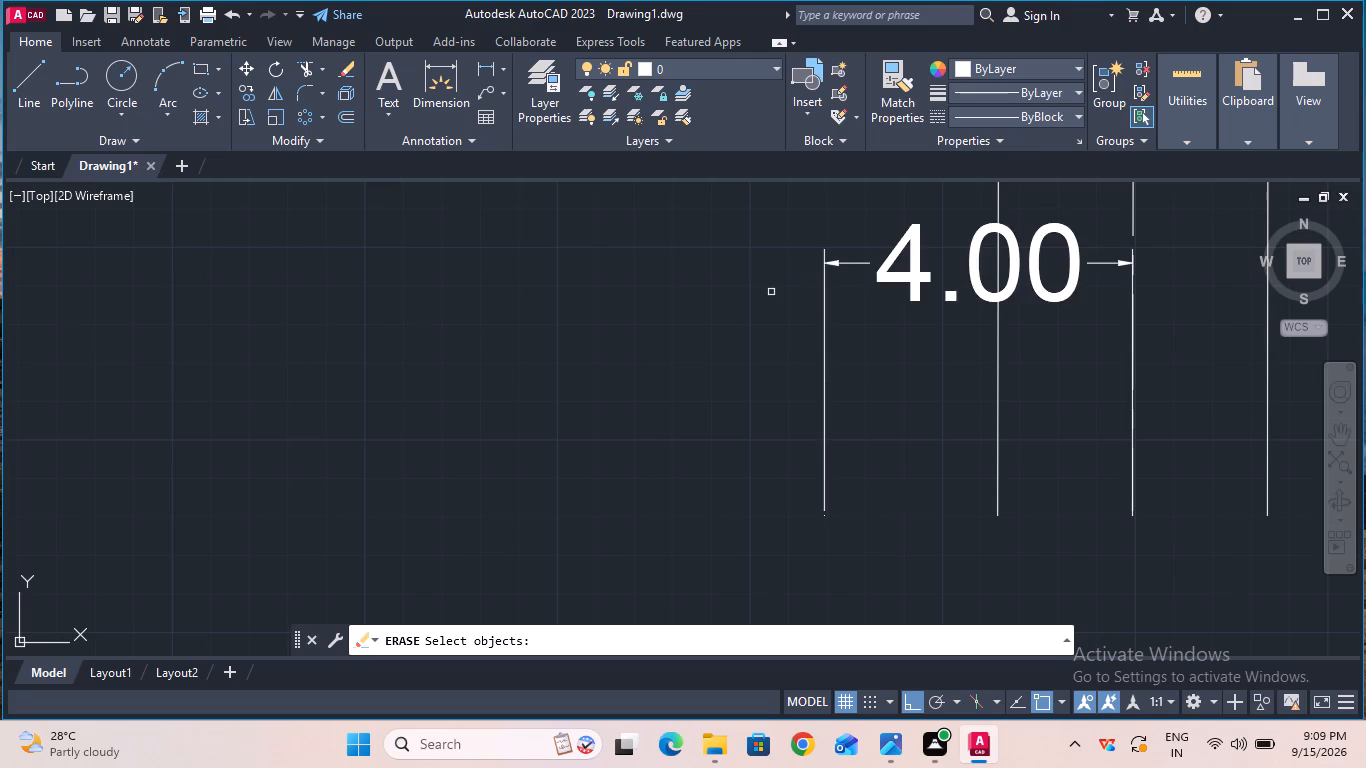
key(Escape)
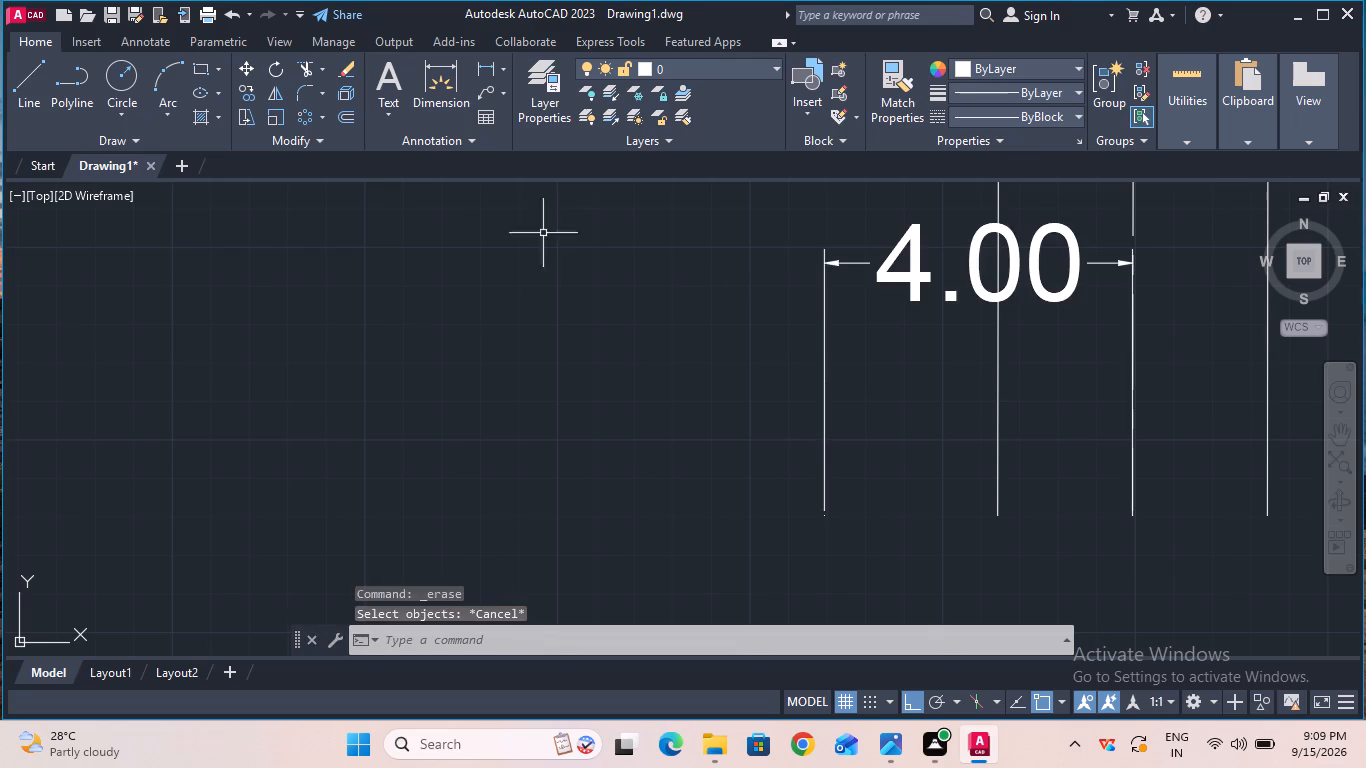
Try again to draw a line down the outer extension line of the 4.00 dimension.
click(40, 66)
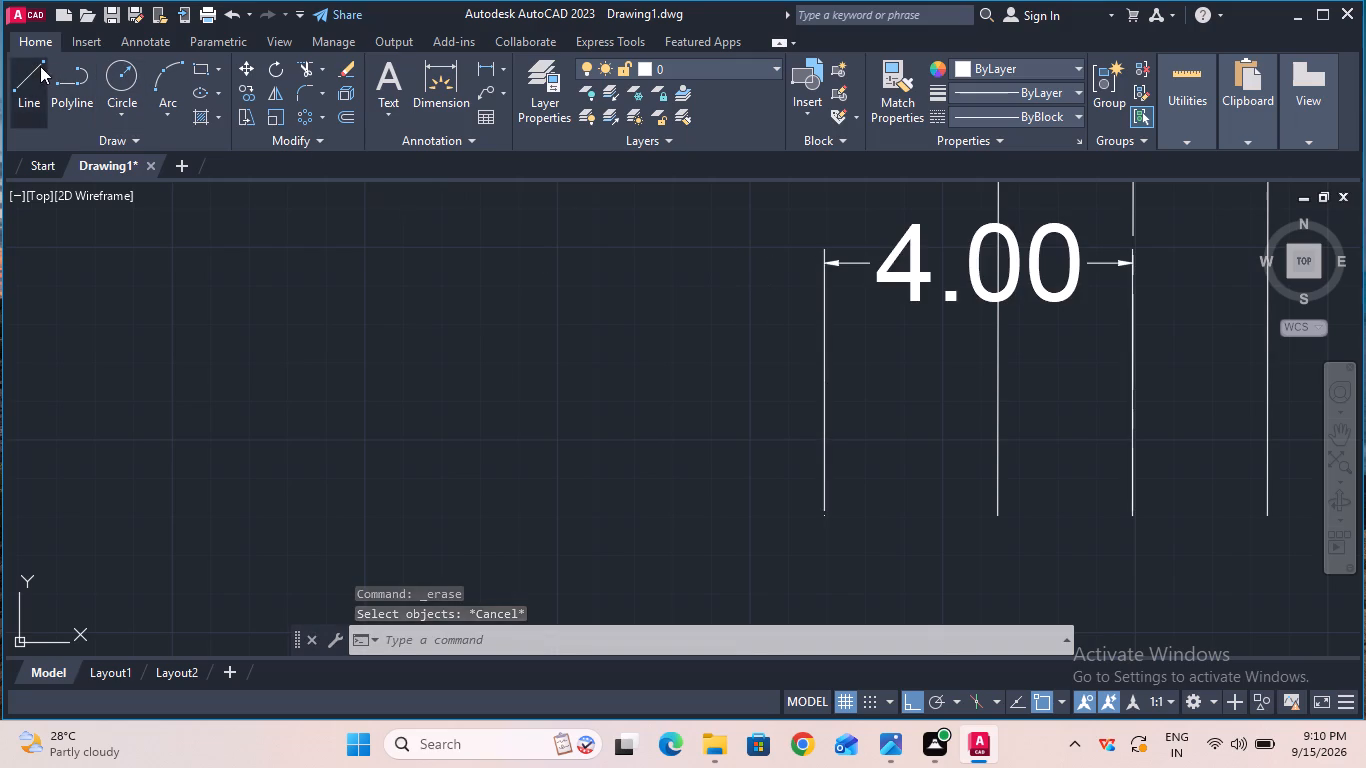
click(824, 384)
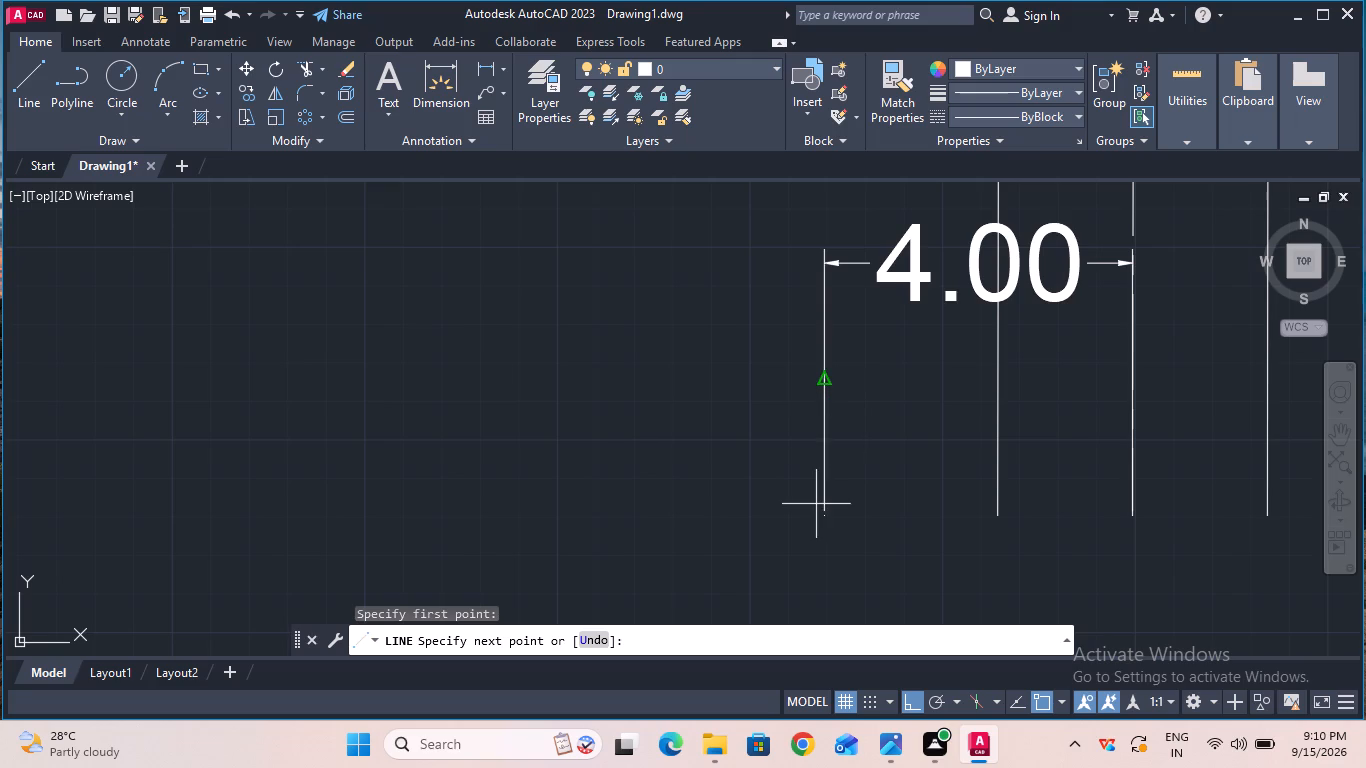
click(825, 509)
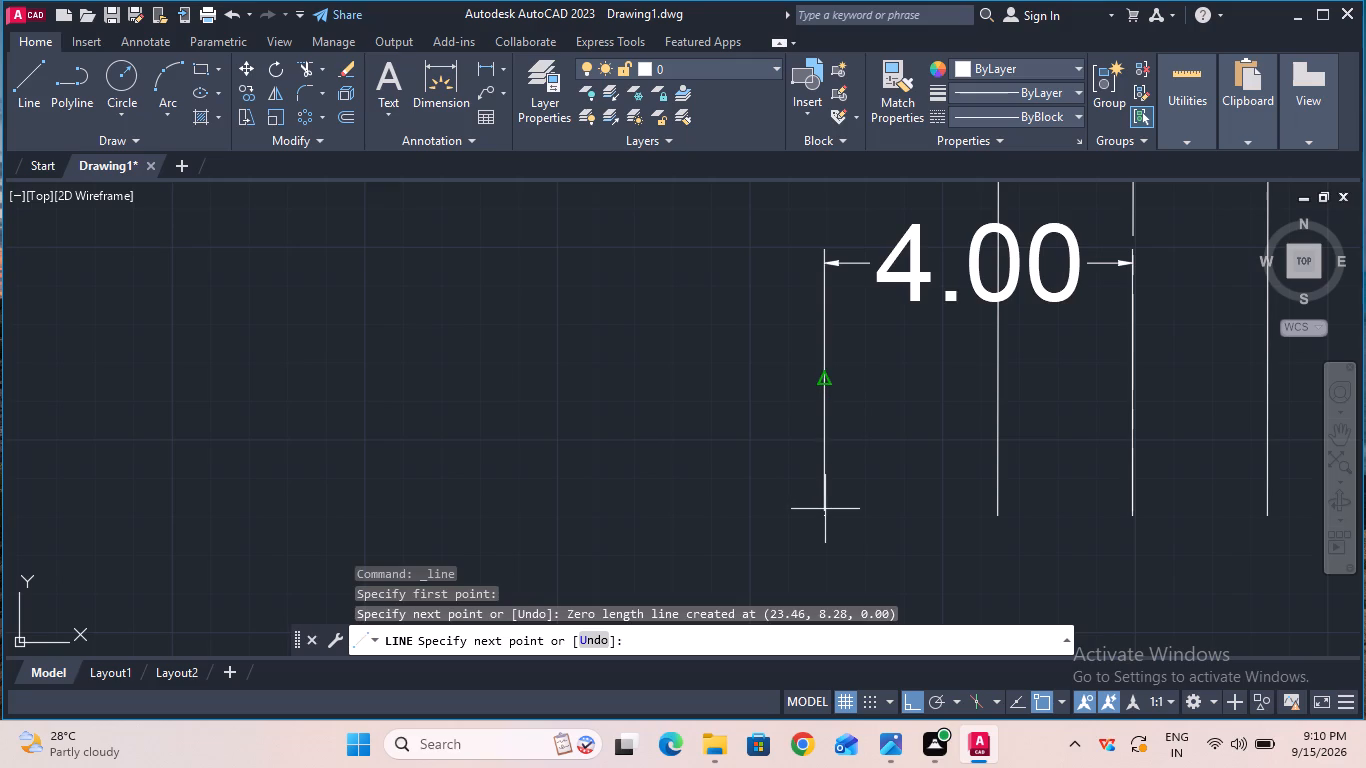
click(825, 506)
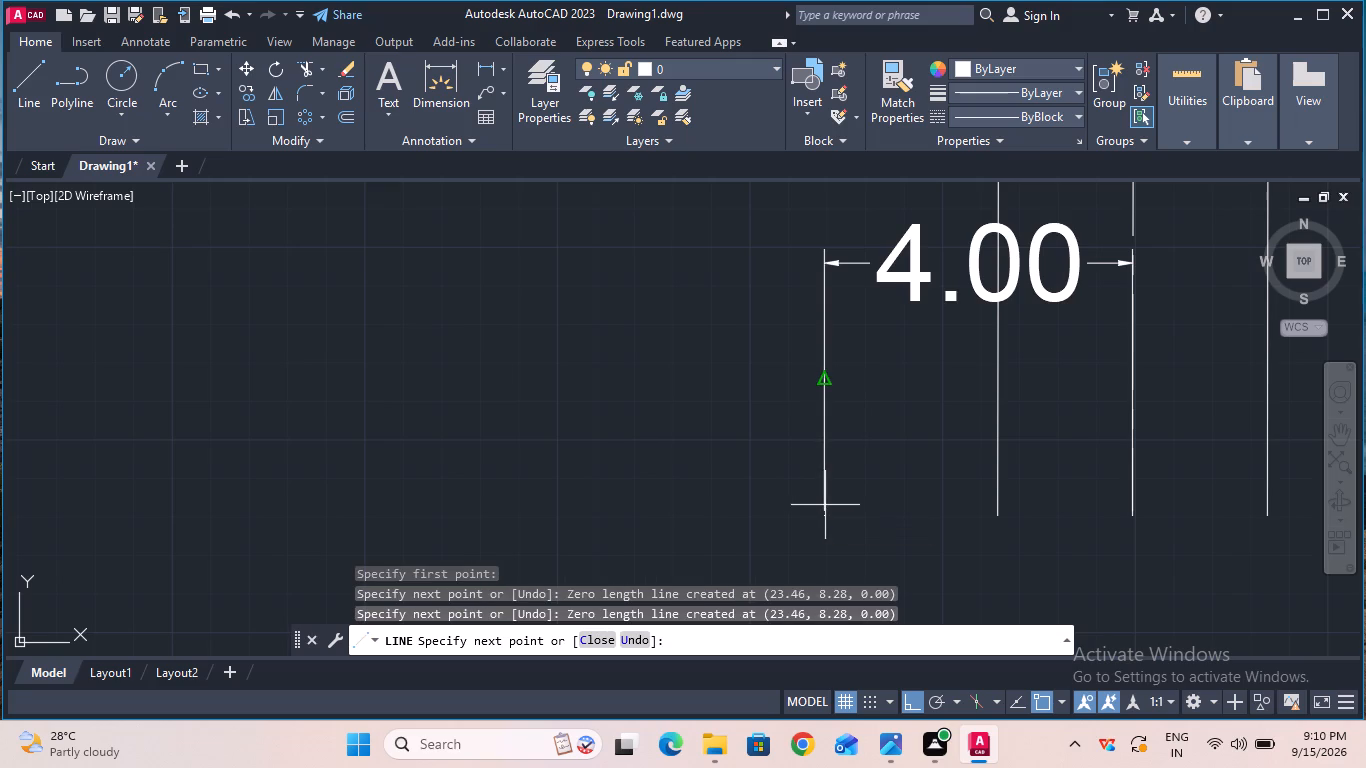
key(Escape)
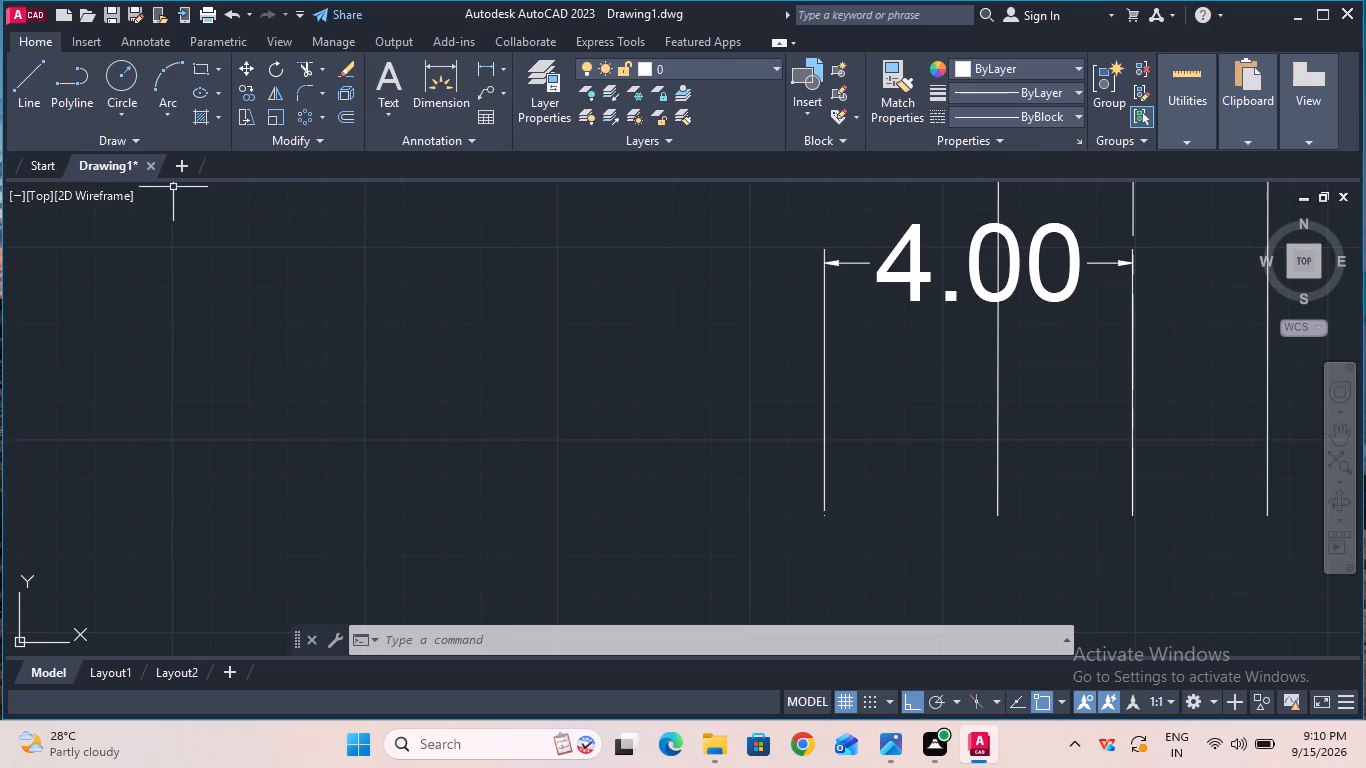
Draw a horizontal construction line from the lower end of the left extension edge to the 4.00 dimension's outer origin.
click(30, 104)
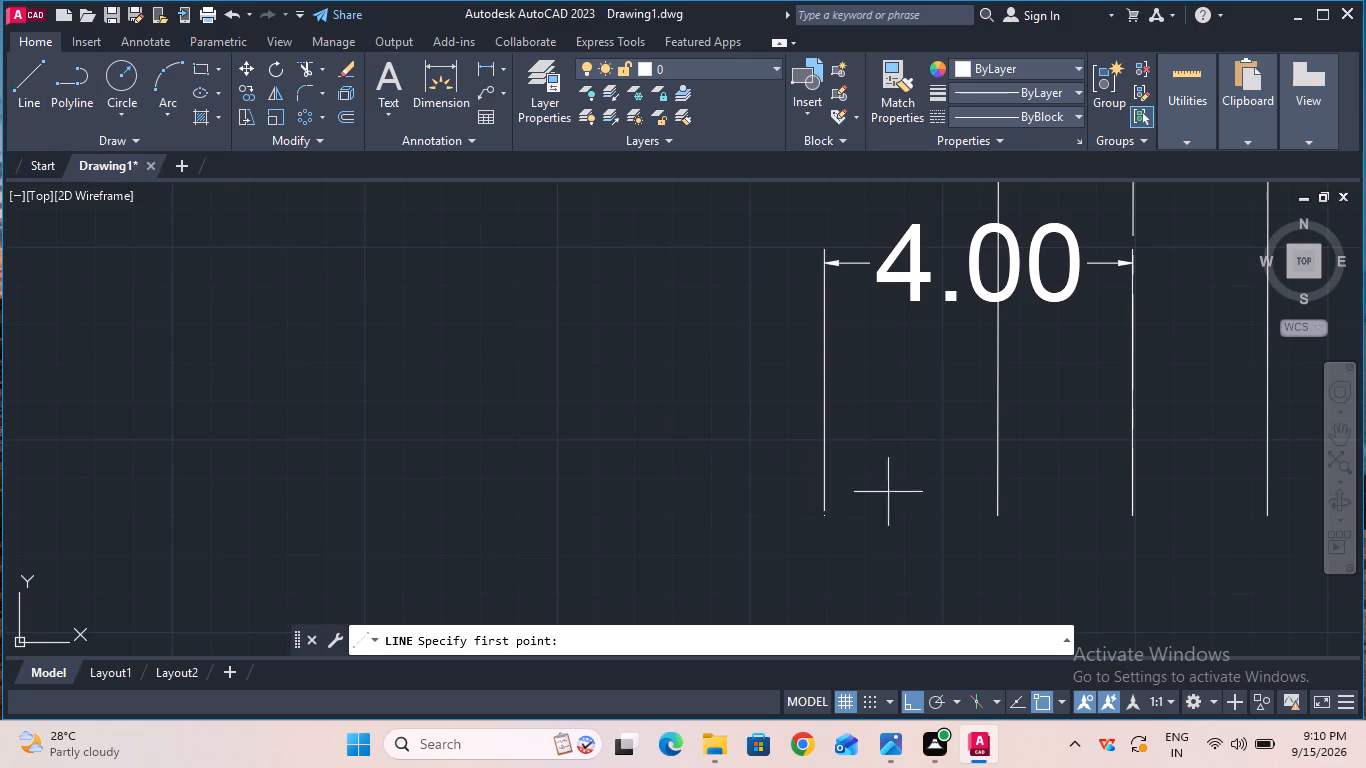
click(997, 515)
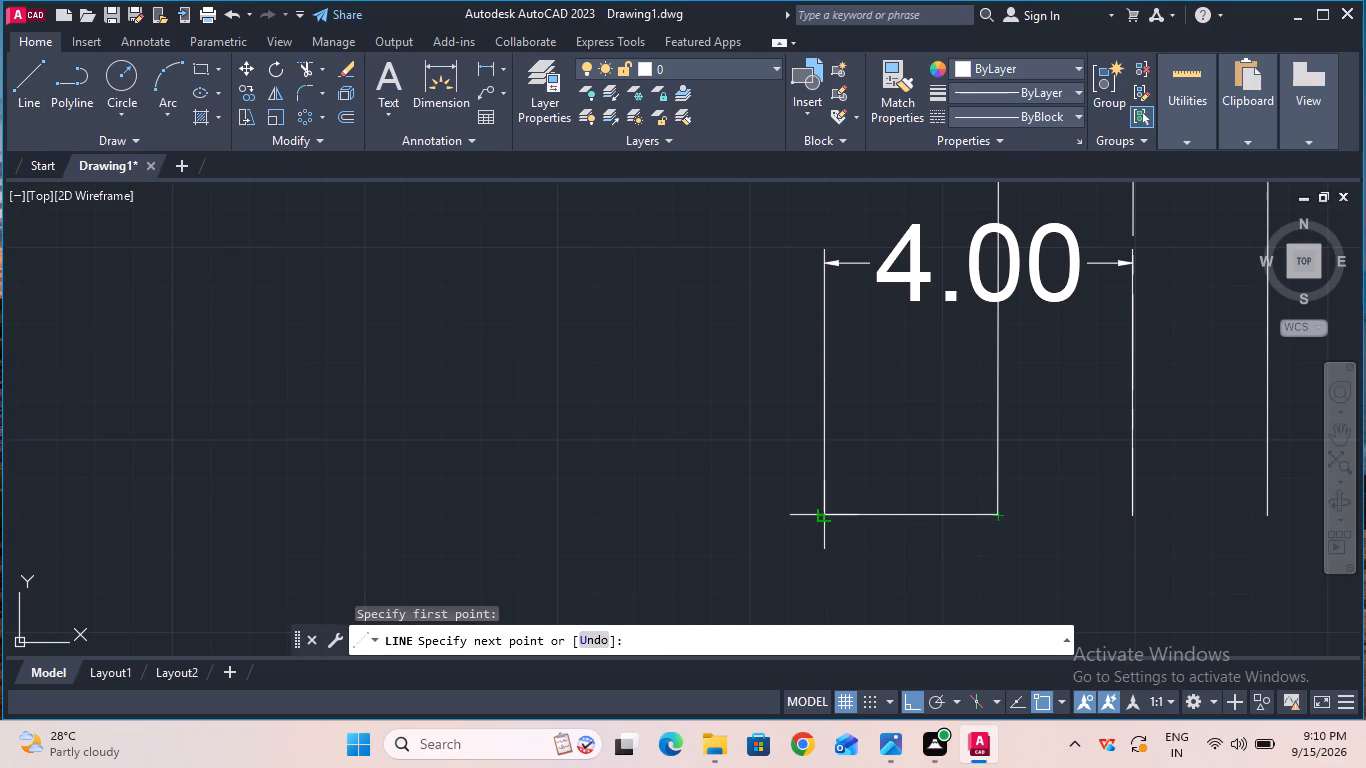
click(825, 513)
key(Escape)
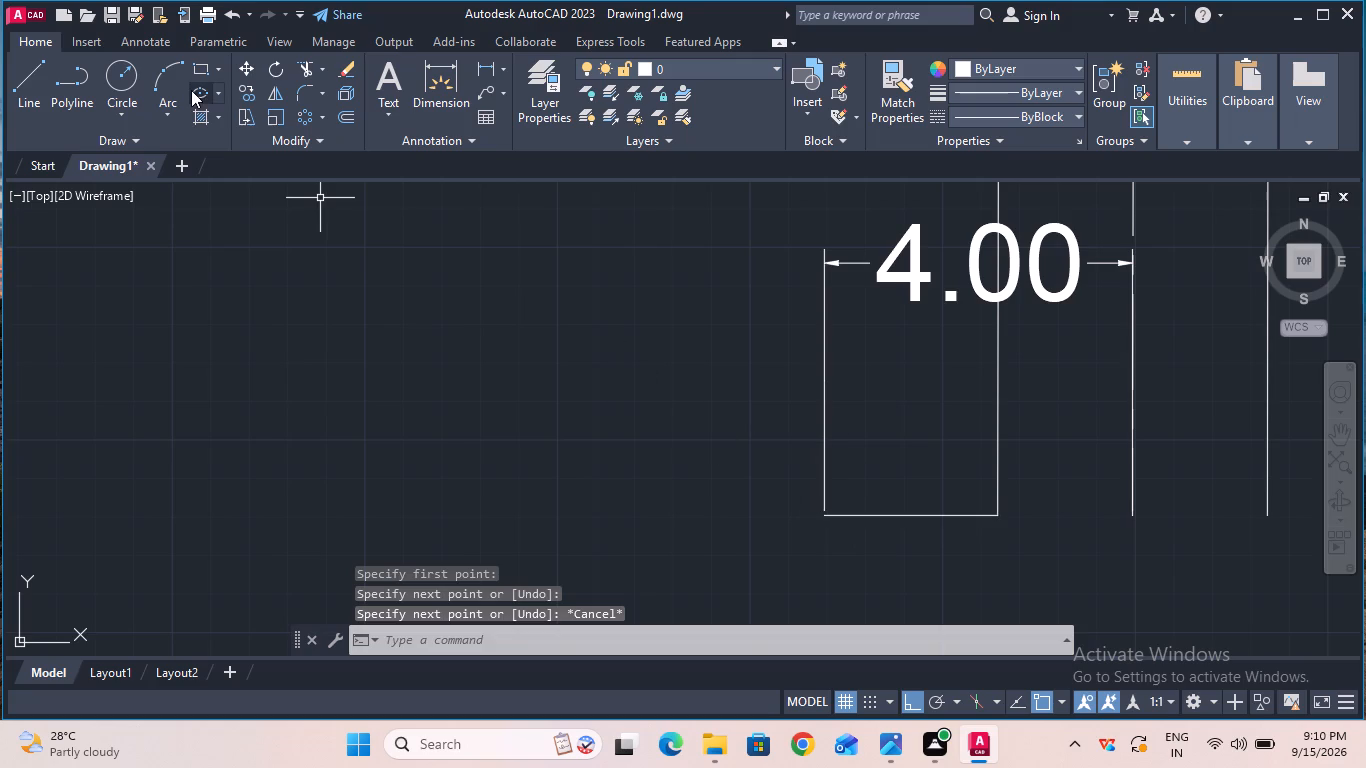
Draw a radius 1 circle centered on the construction line's left end, 4 left of the vertical centerline's lower end.
click(127, 80)
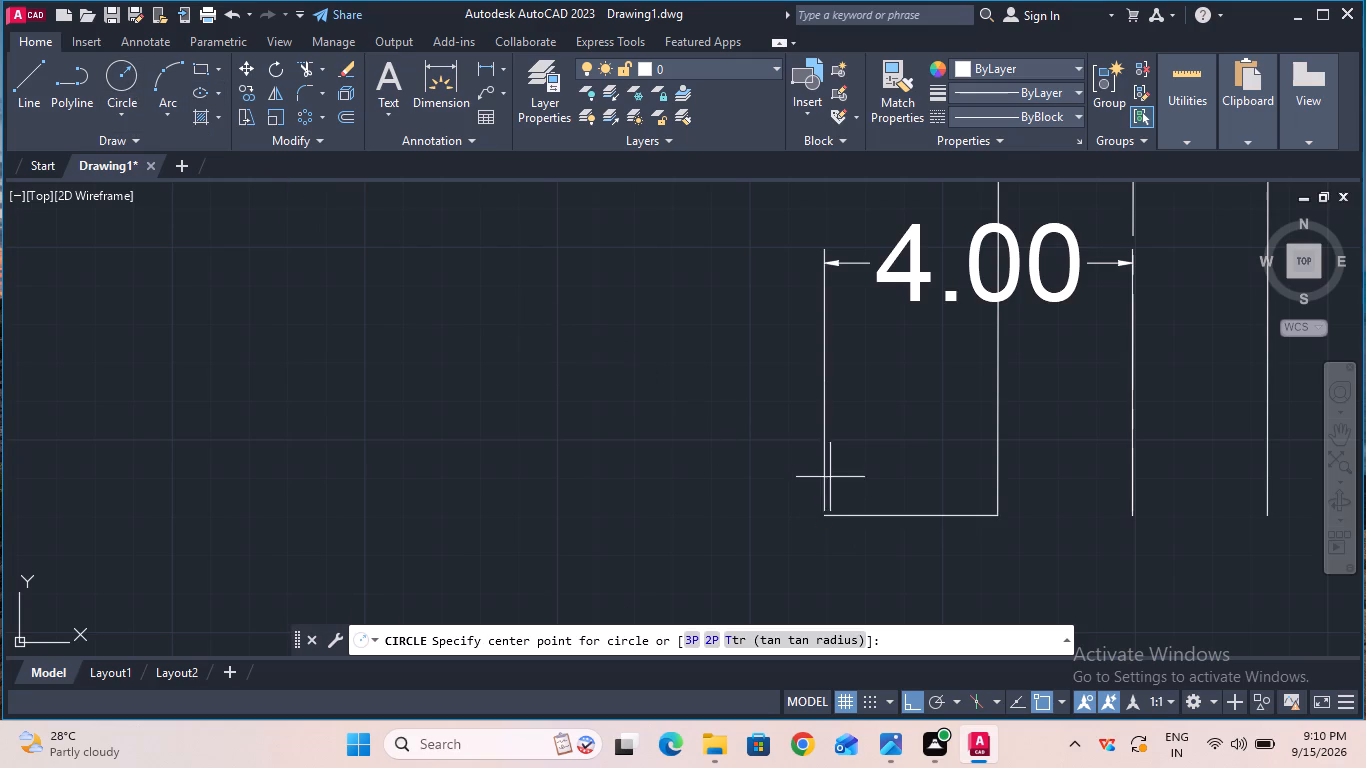
click(823, 511)
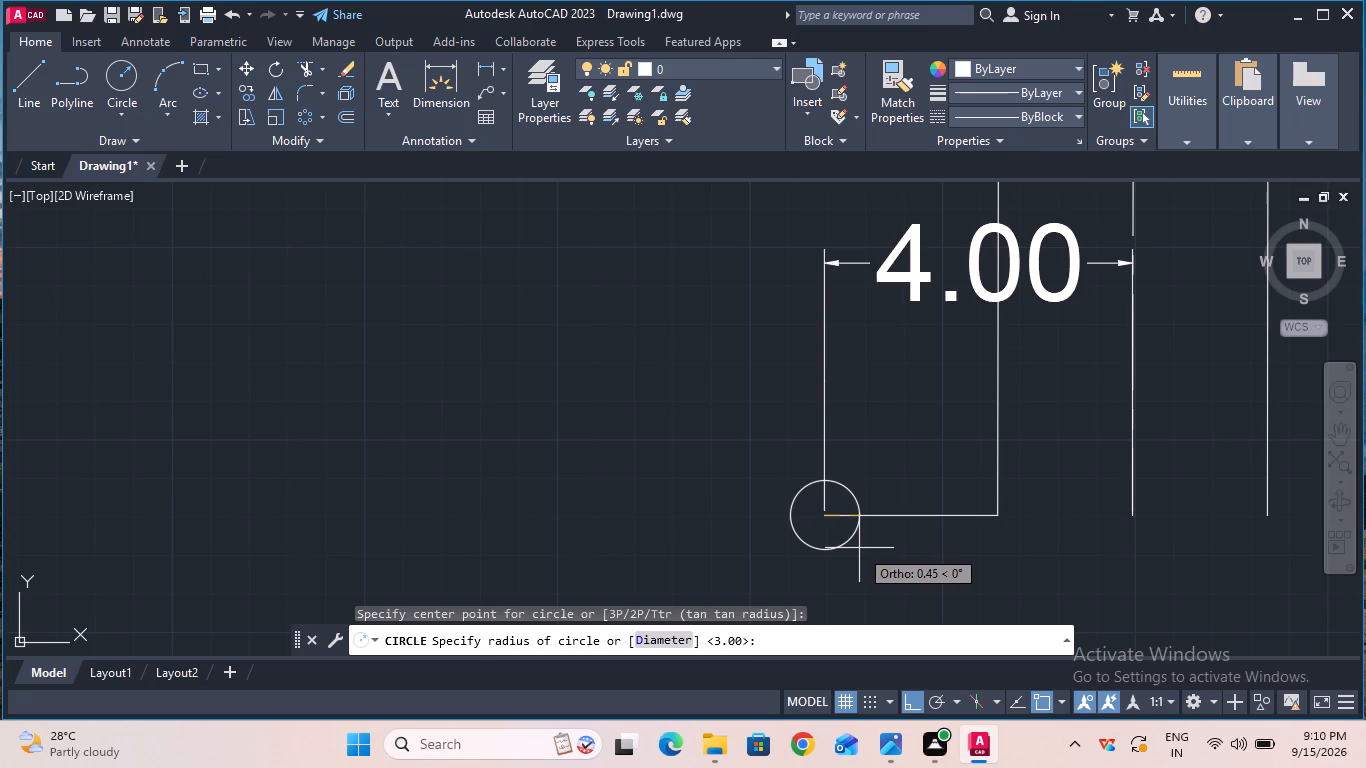
key(1)
key(Return)
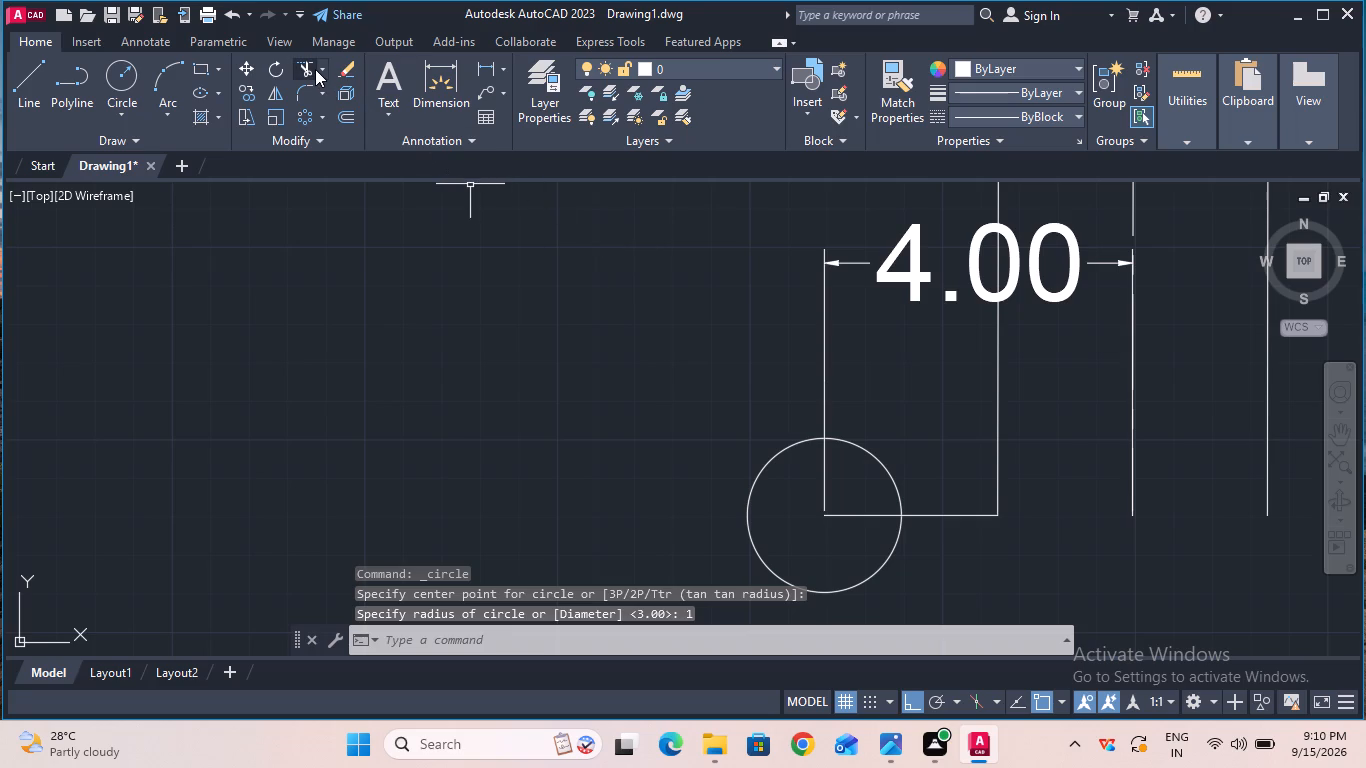
Erase the horizontal construction line and the 4.00 dimension beside the radius 1 circle.
click(355, 61)
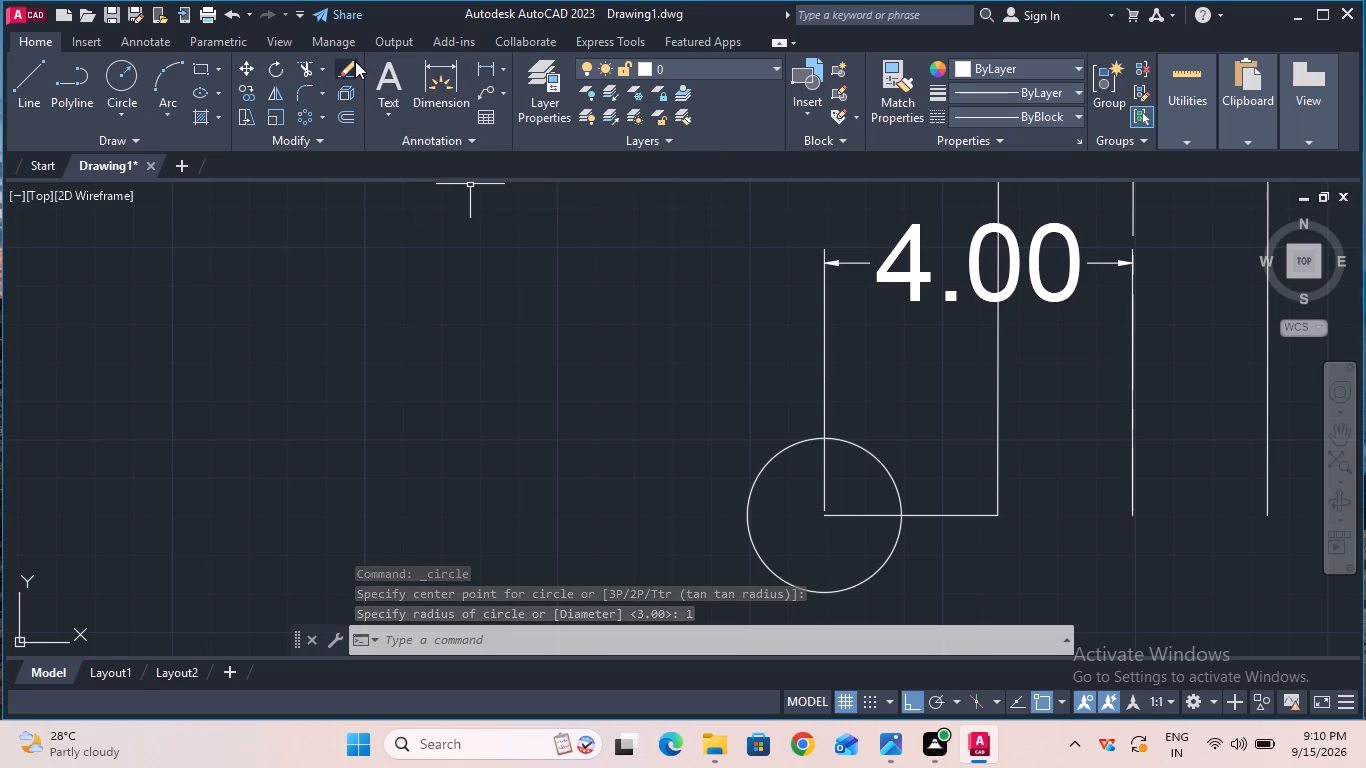
click(946, 516)
key(Return)
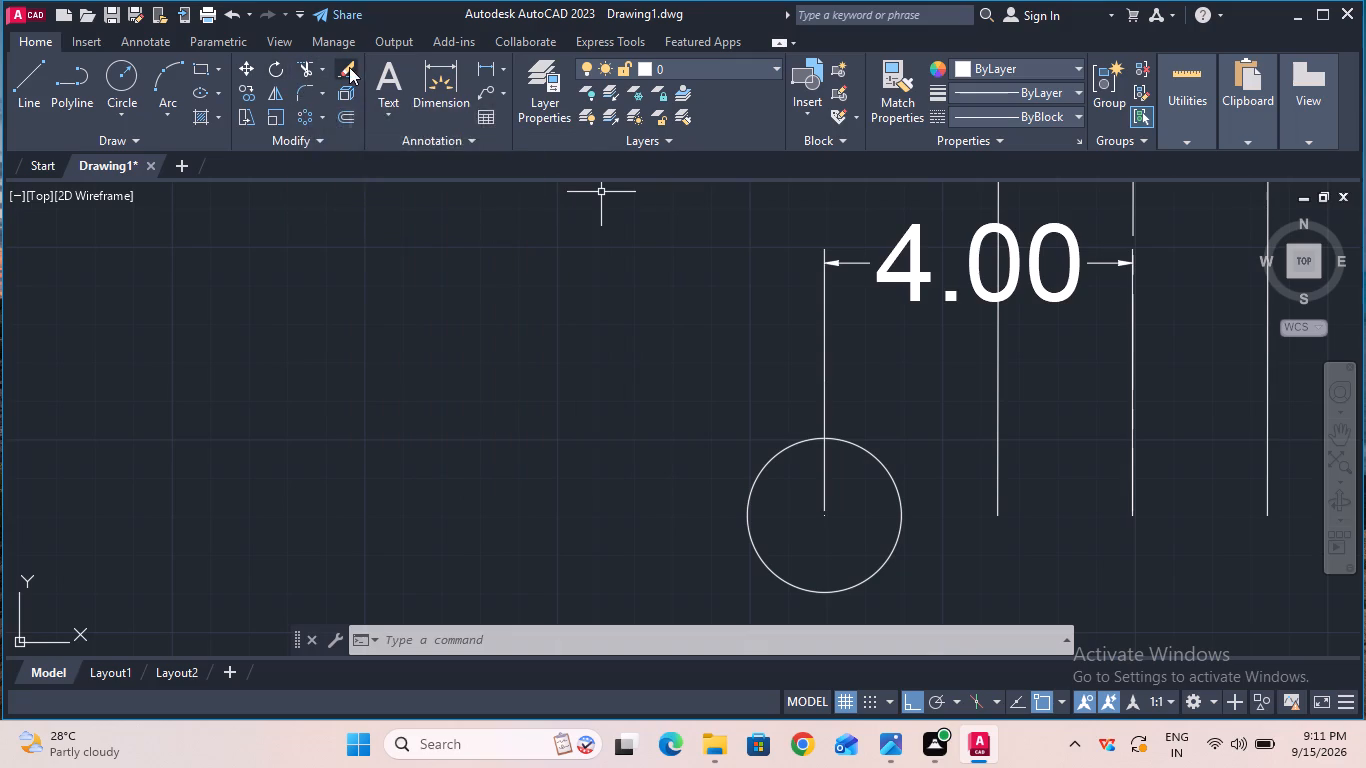
click(346, 67)
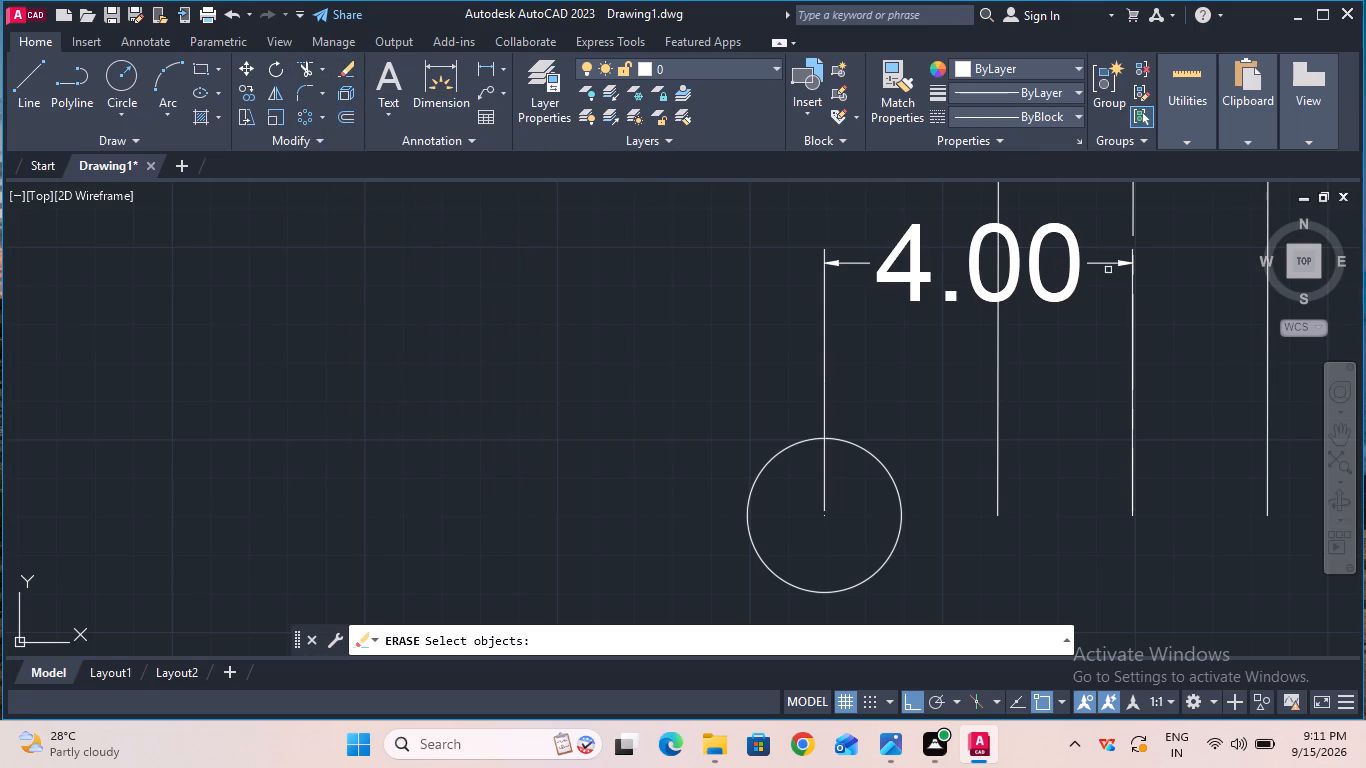
click(839, 265)
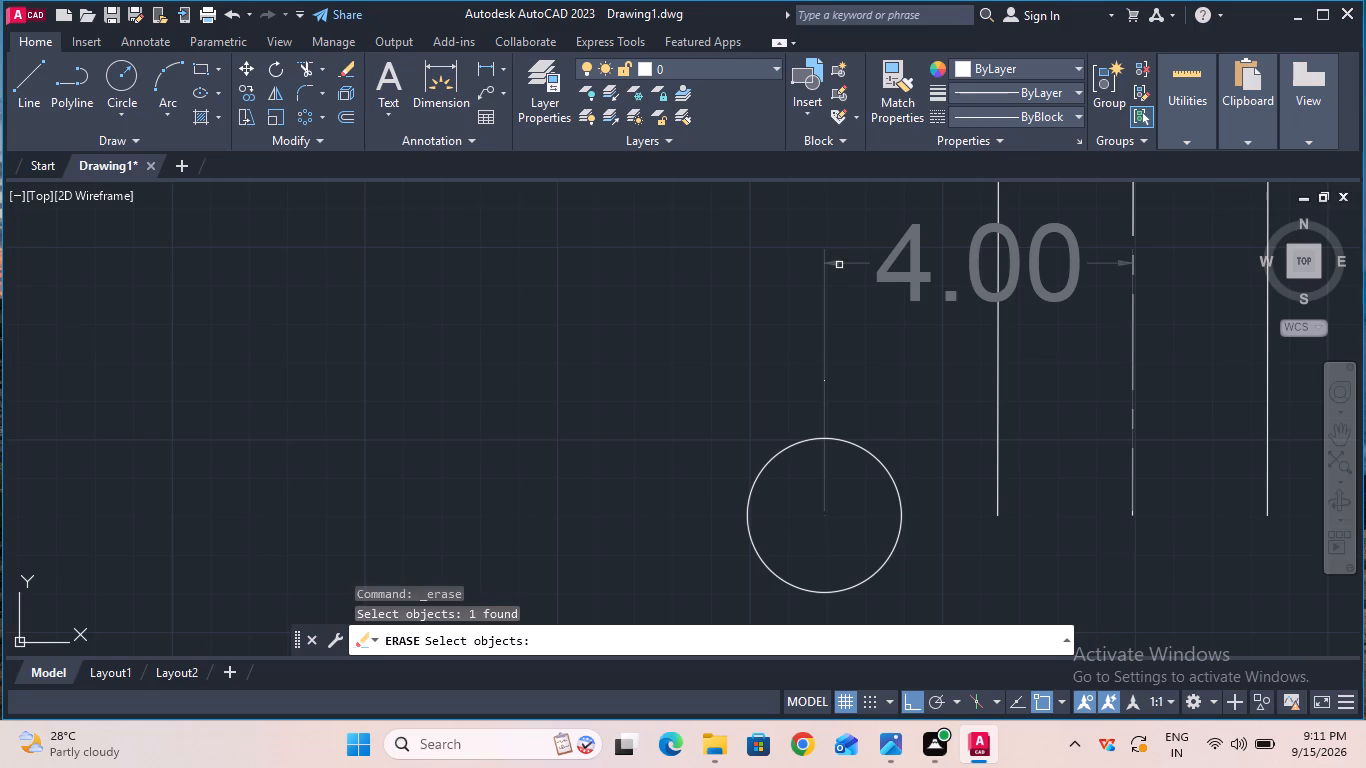
key(Return)
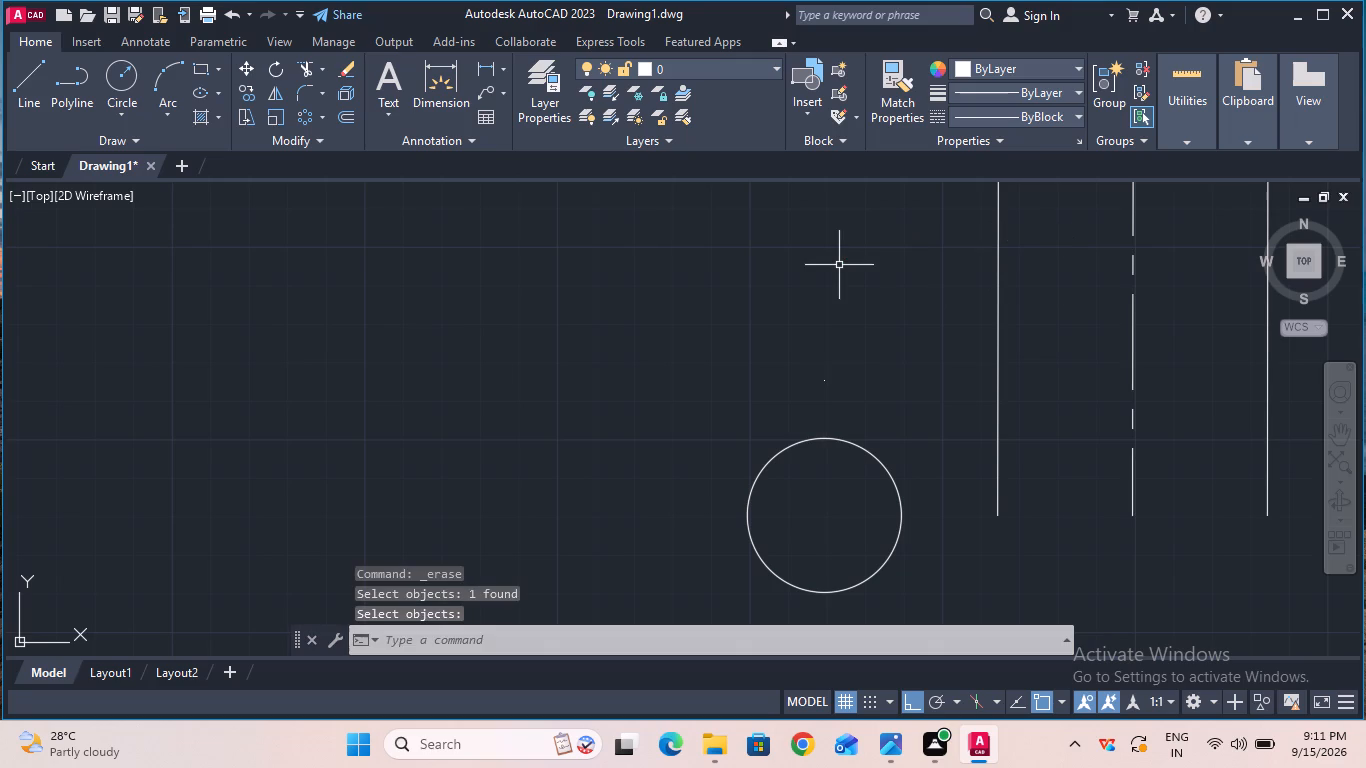
Copy the radius 1 circle 4 units straight down from its center.
ctrl+scroll(910, 273, down, 3)
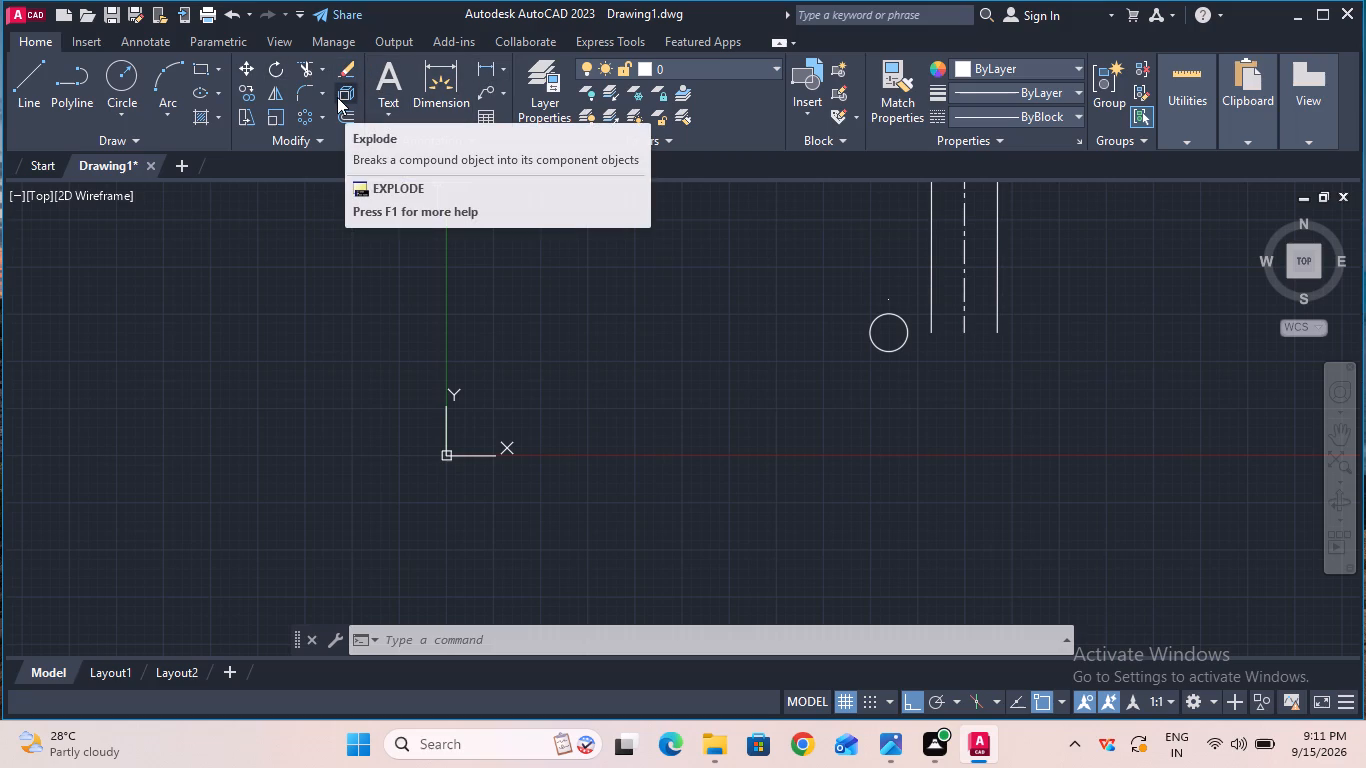
click(246, 91)
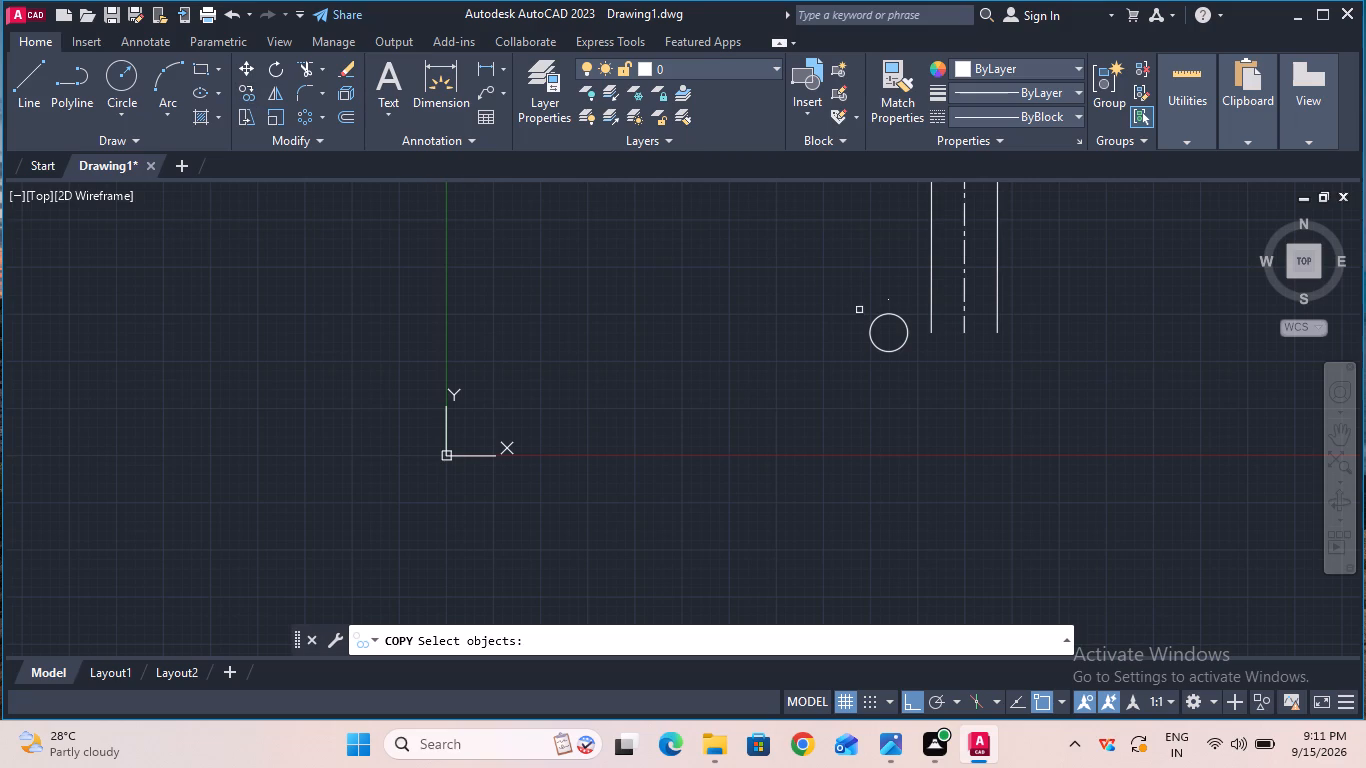
click(875, 322)
key(Return)
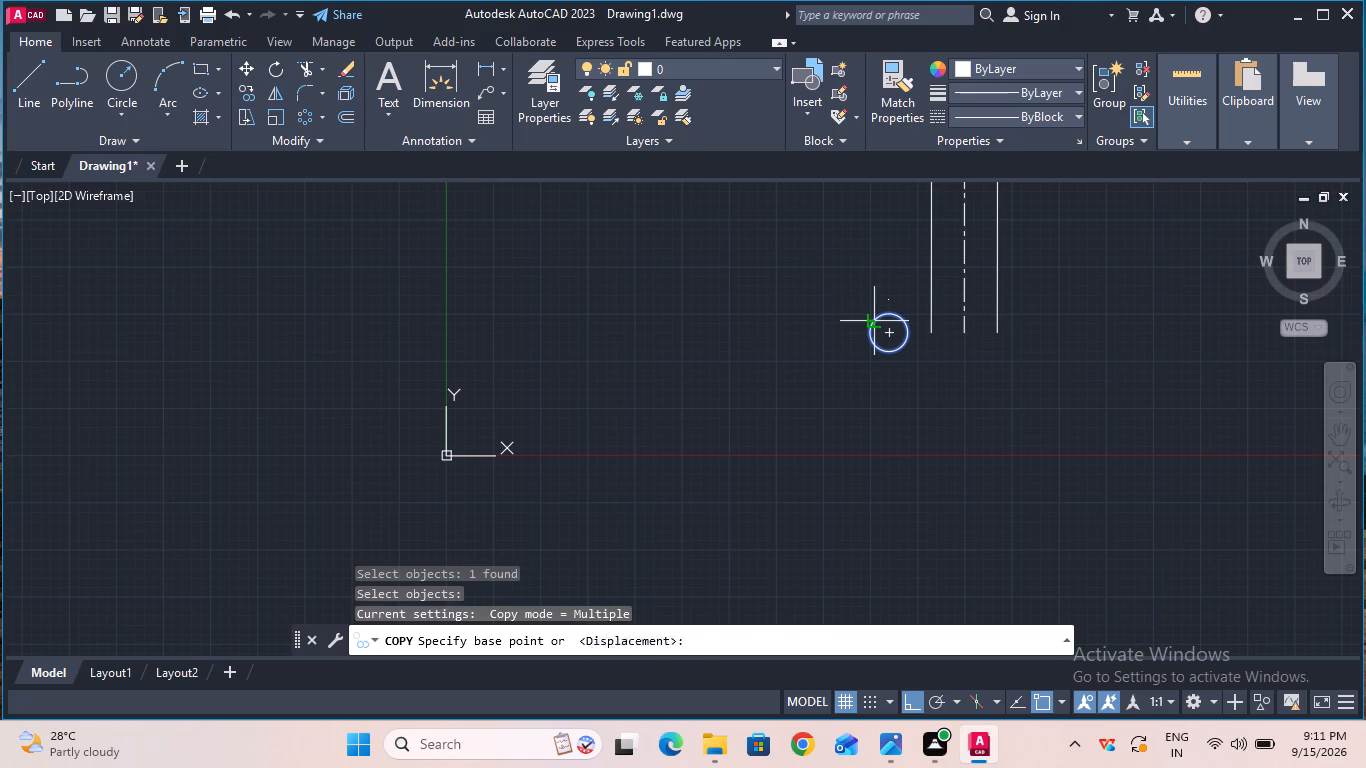
click(888, 338)
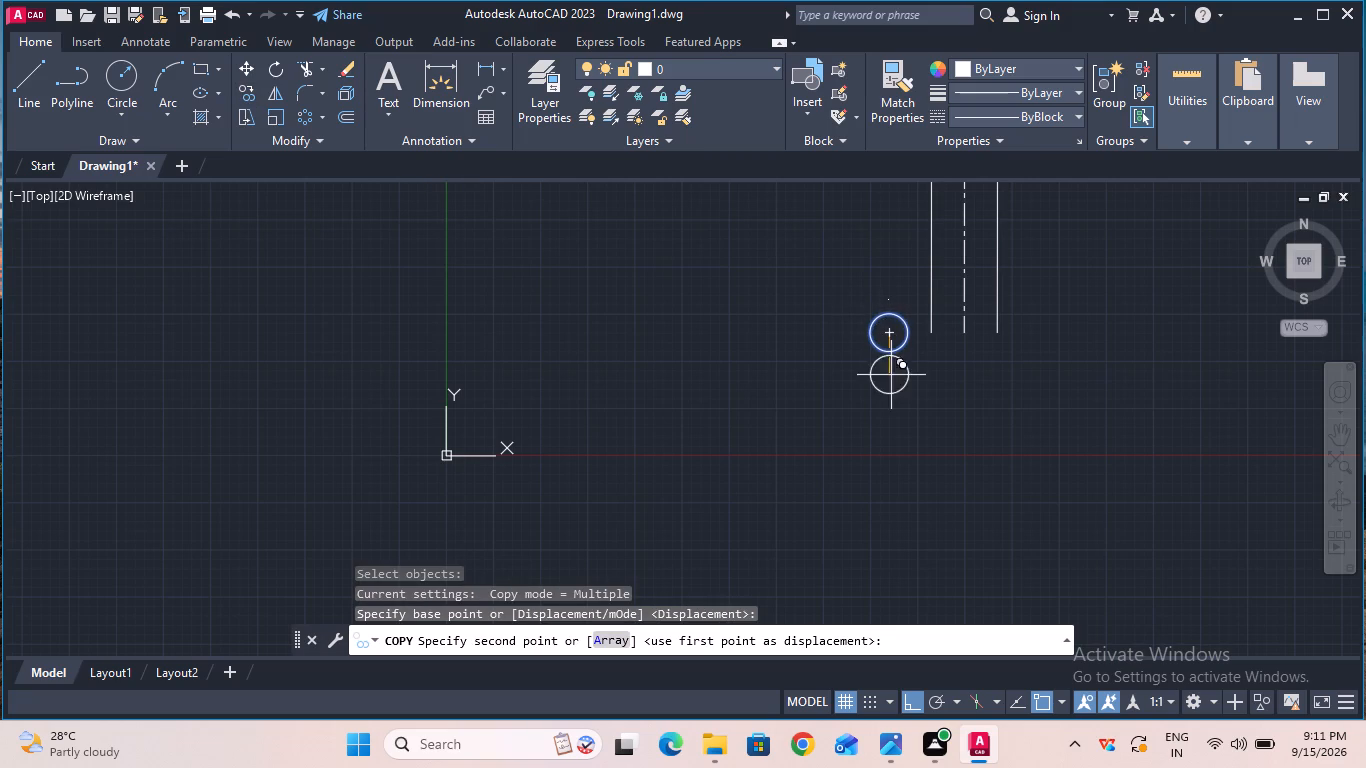
key(4)
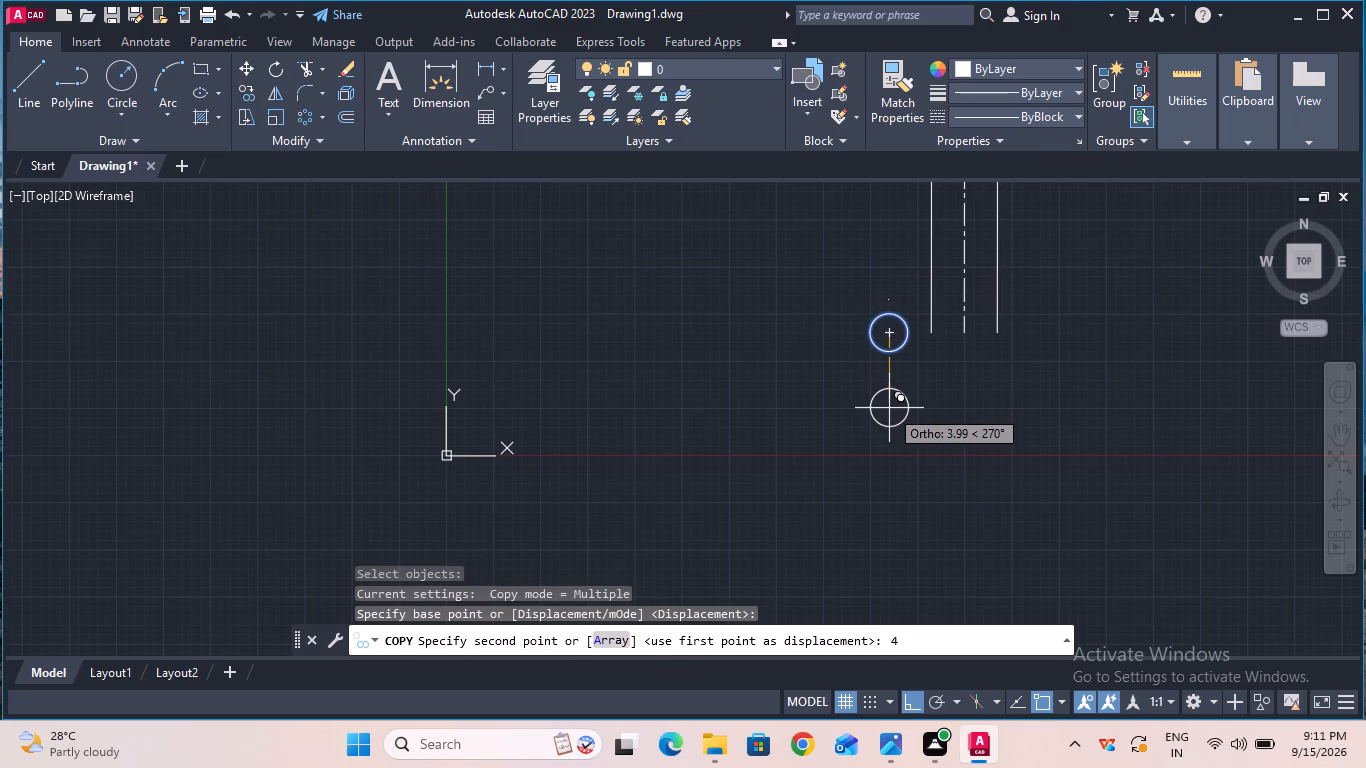
key(Return)
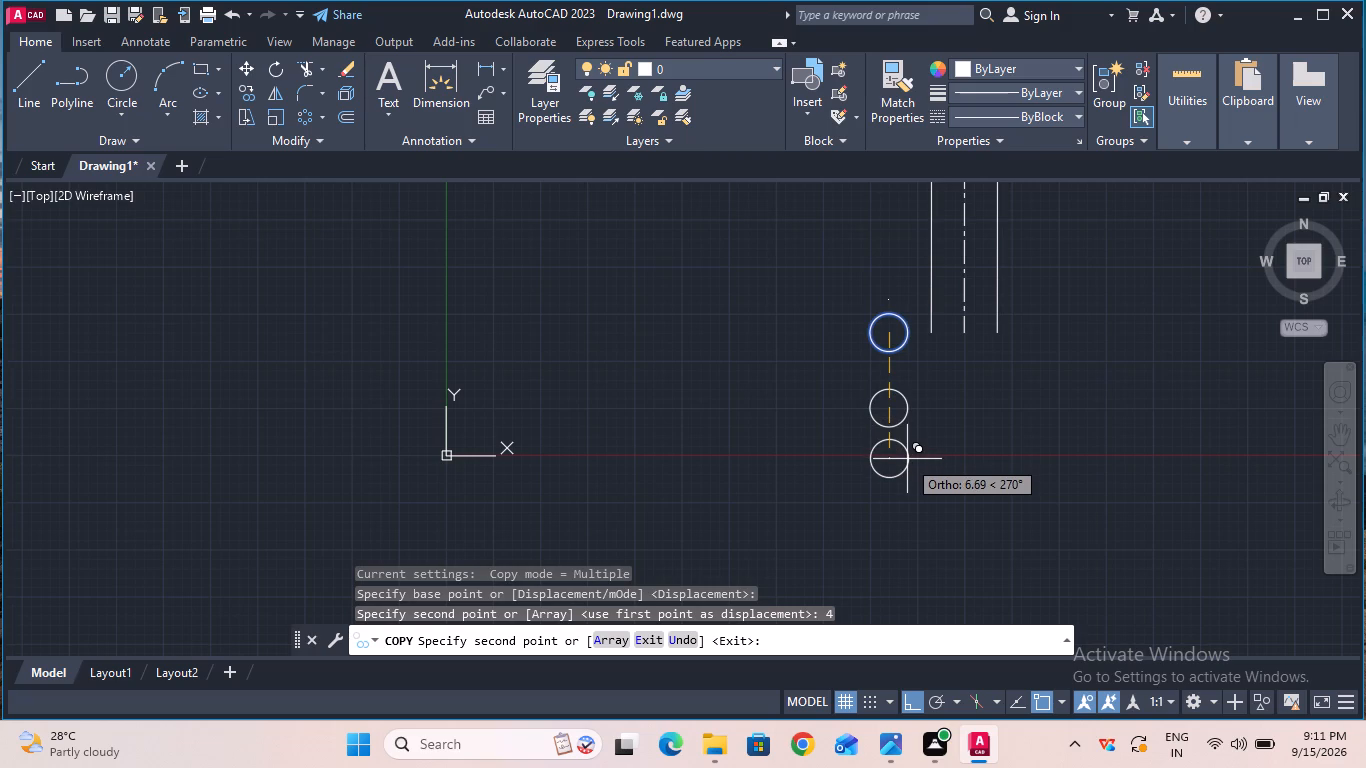
key(Escape)
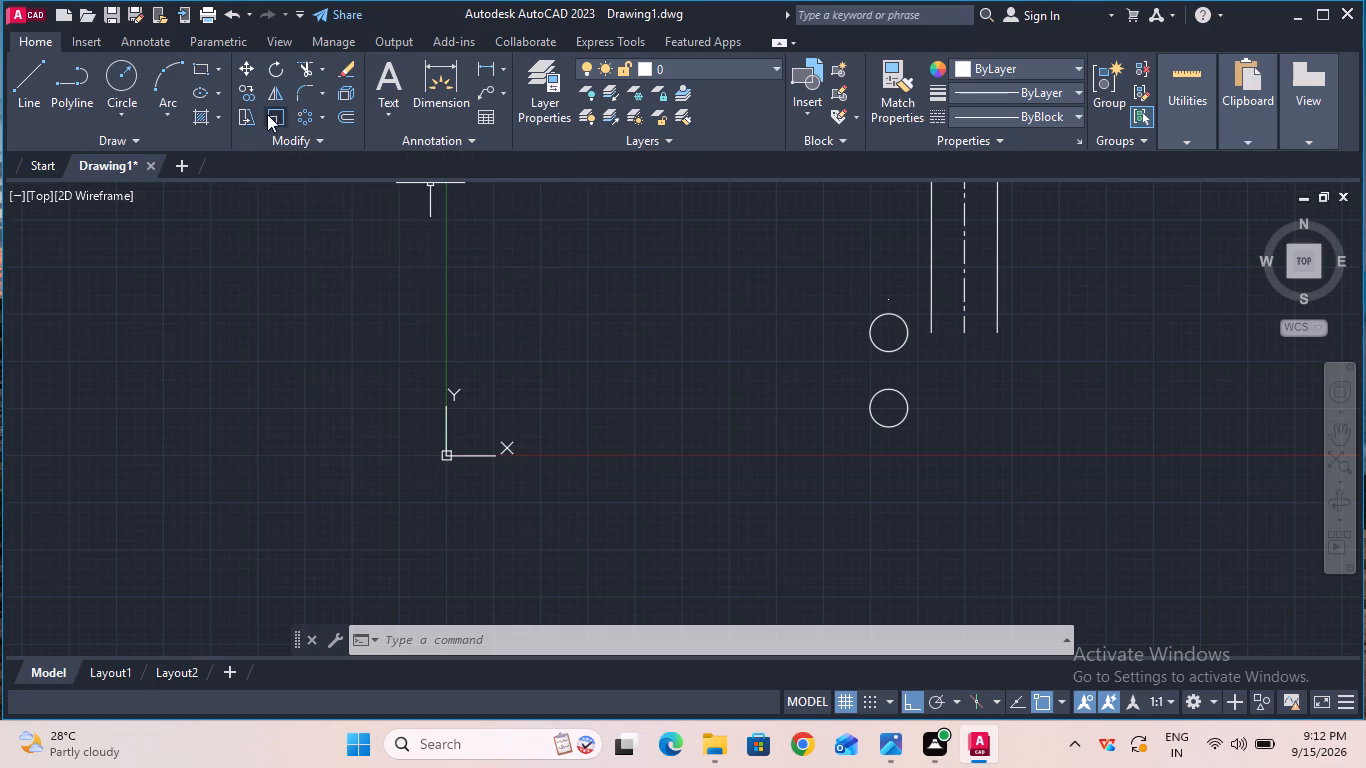
Draw a radius 1.5 circle concentric with each of the two radius 1 circles.
click(118, 82)
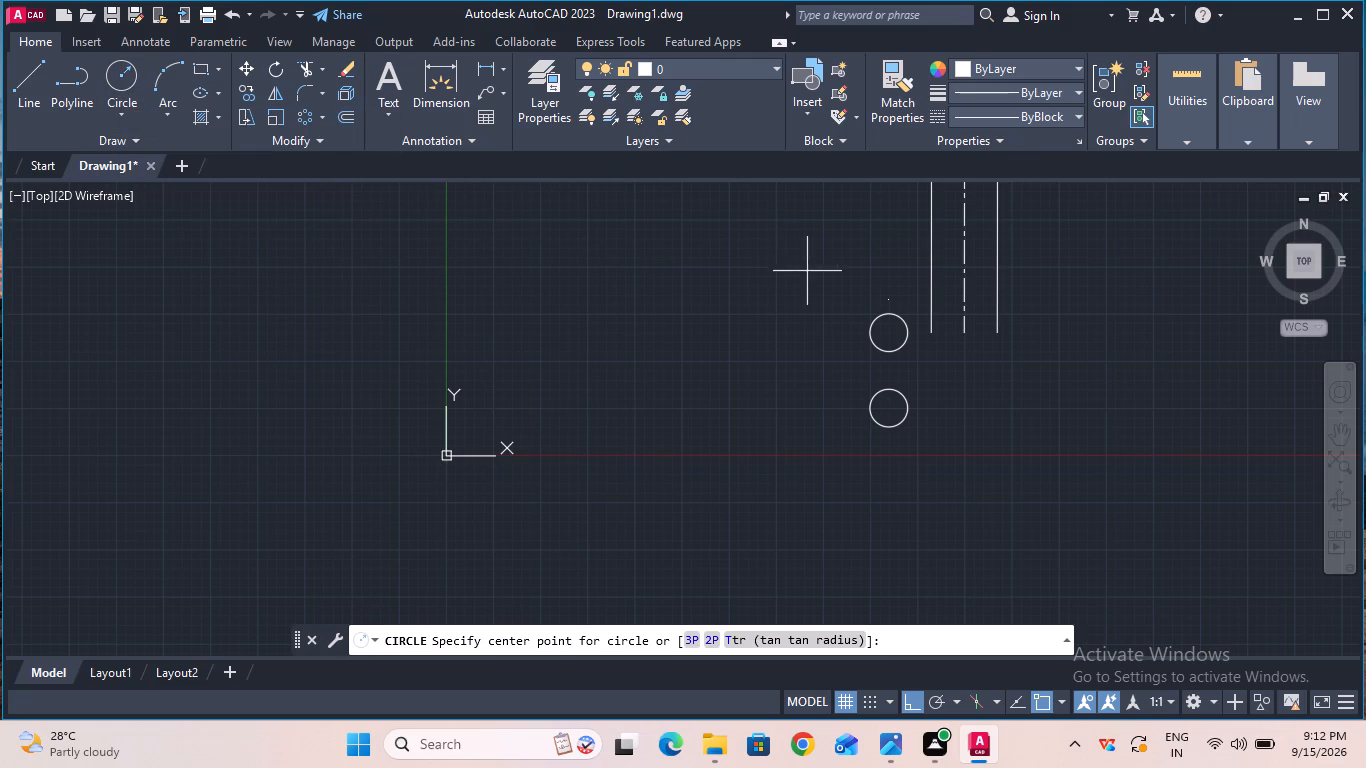
click(888, 332)
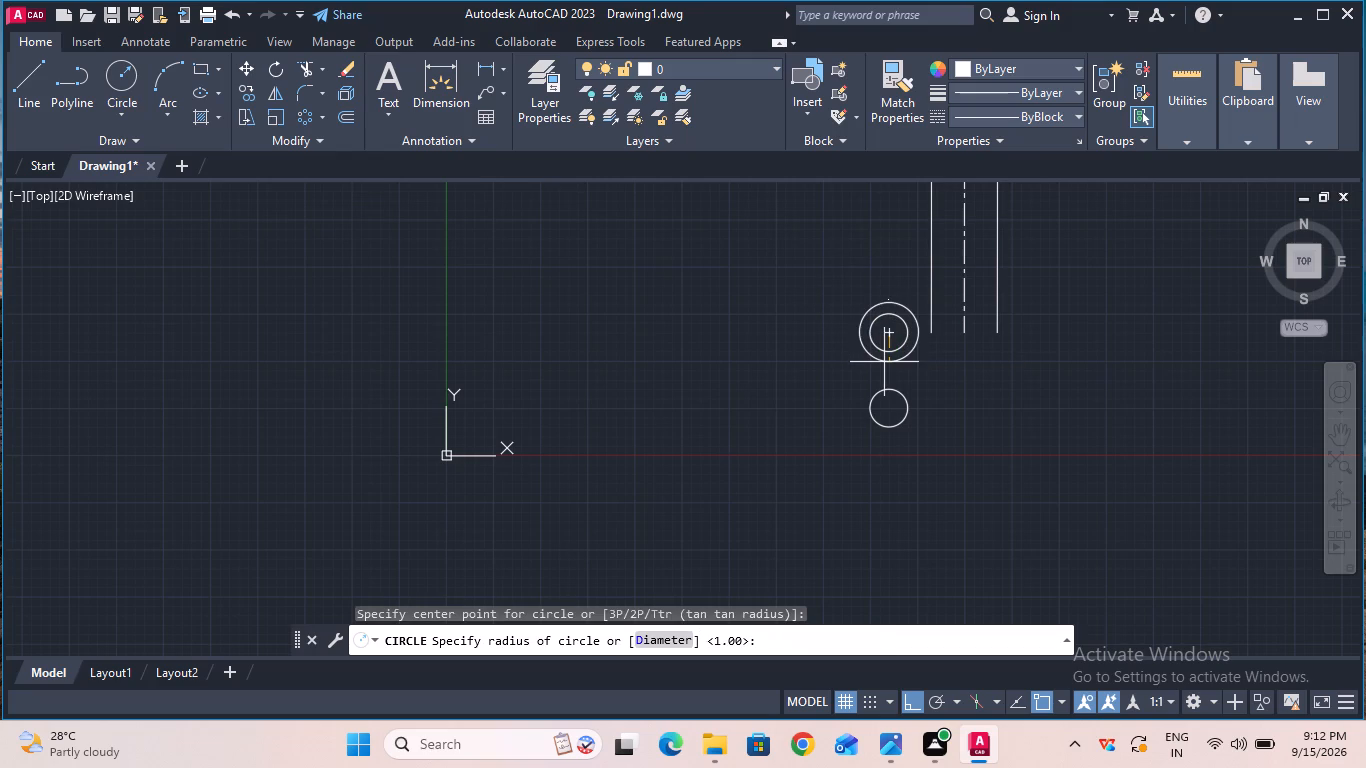
key(1)
text(.5)
key(Return)
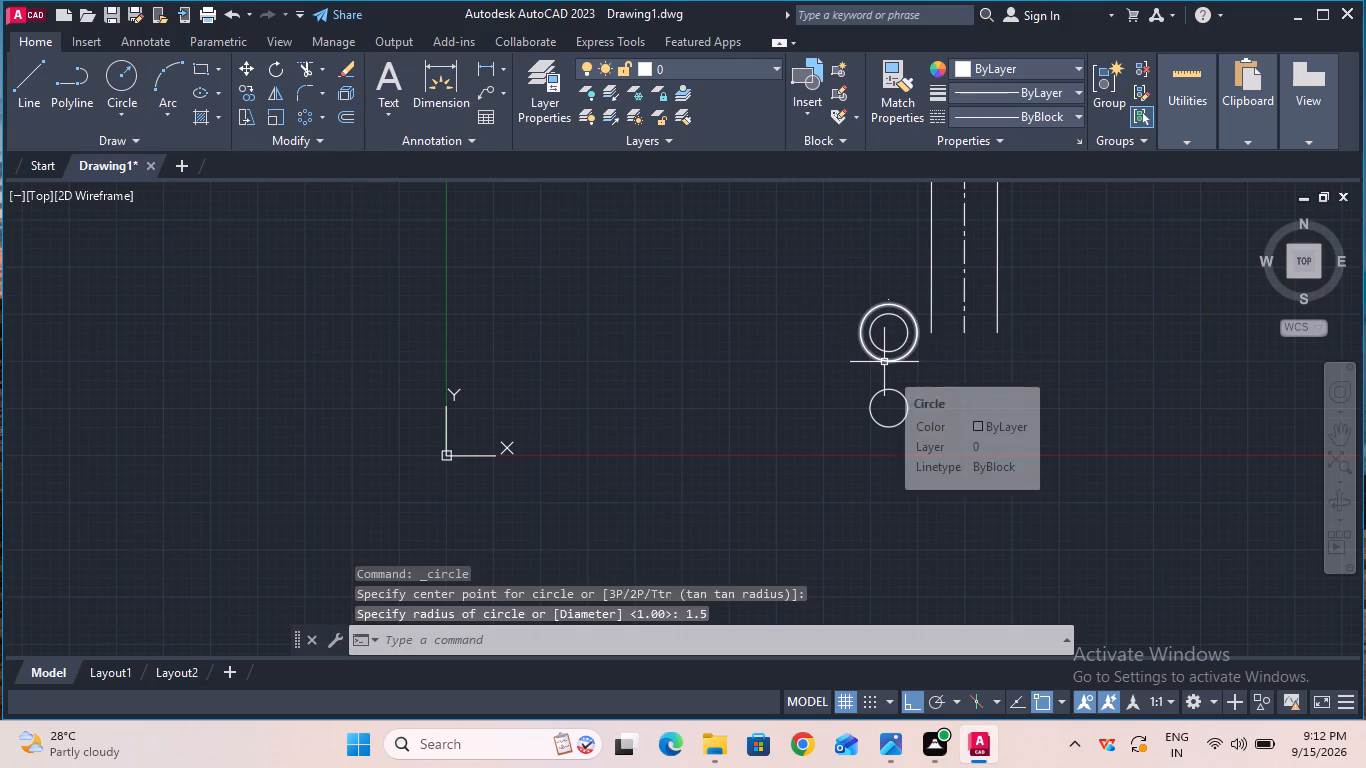
click(134, 87)
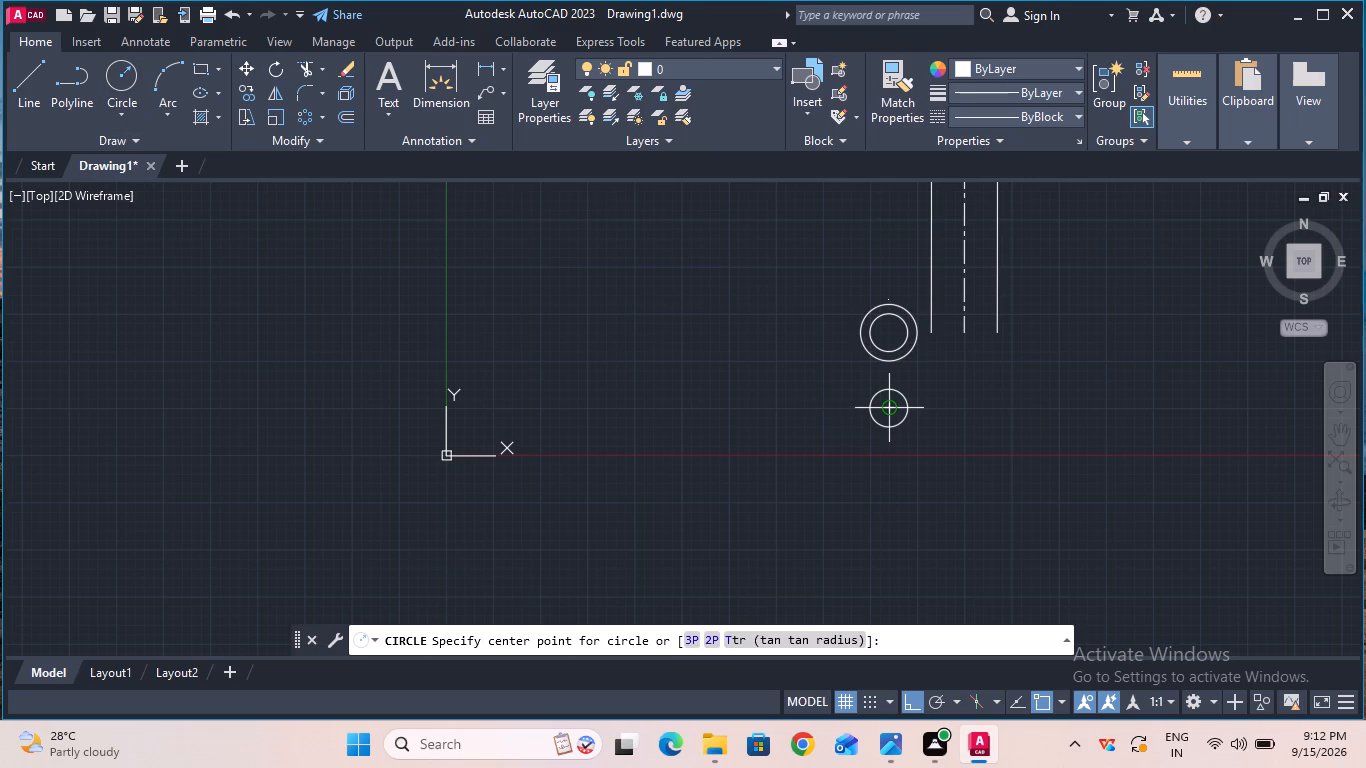
click(892, 412)
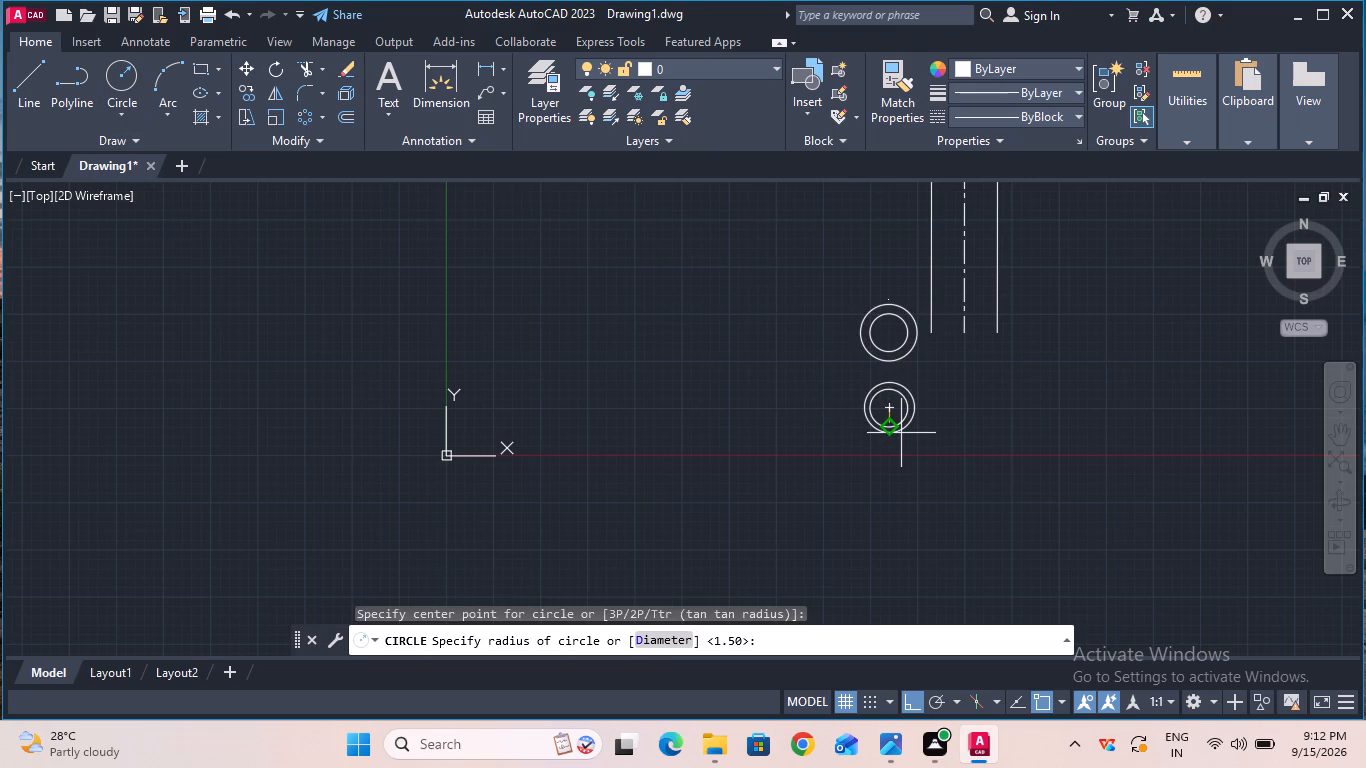
key(1)
text(.5)
key(Return)
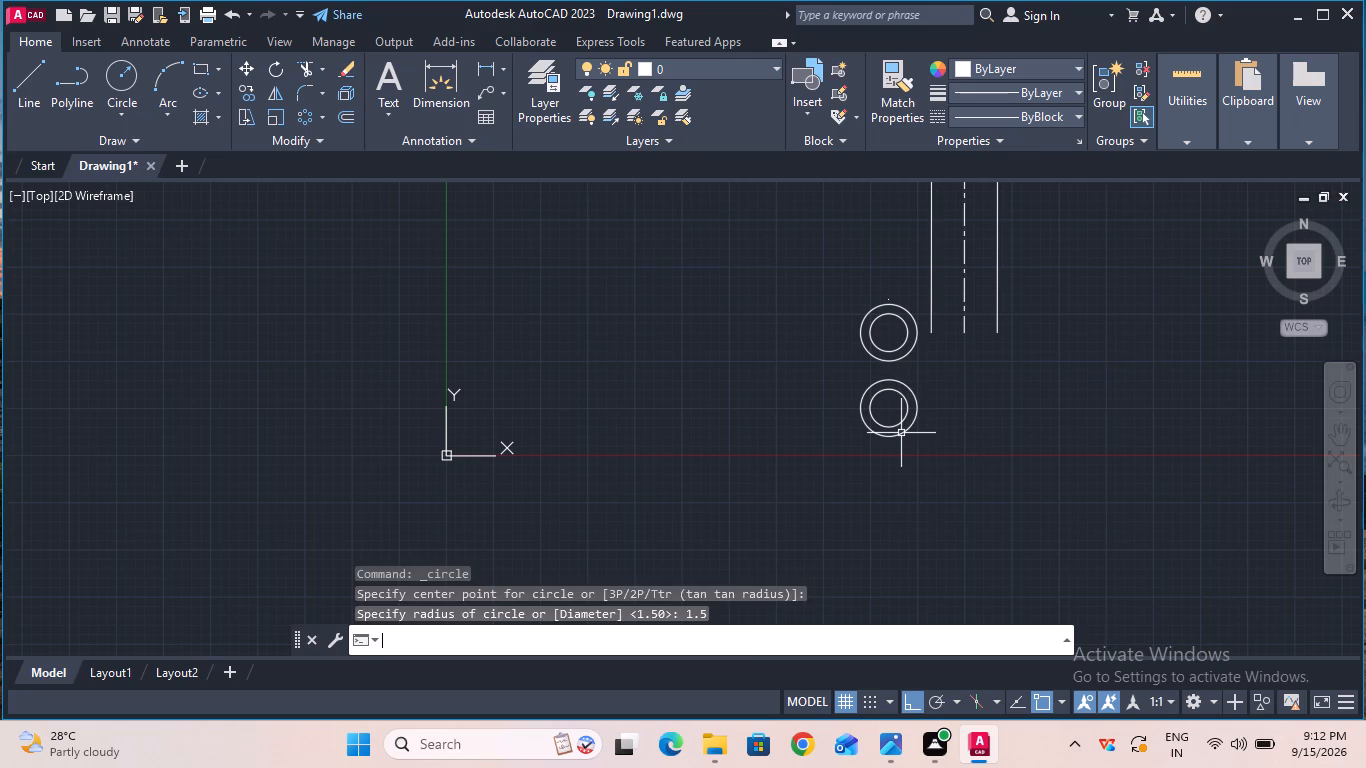
Draw a vertical line joining the left quadrants of the two radius 1.5 circles.
click(35, 78)
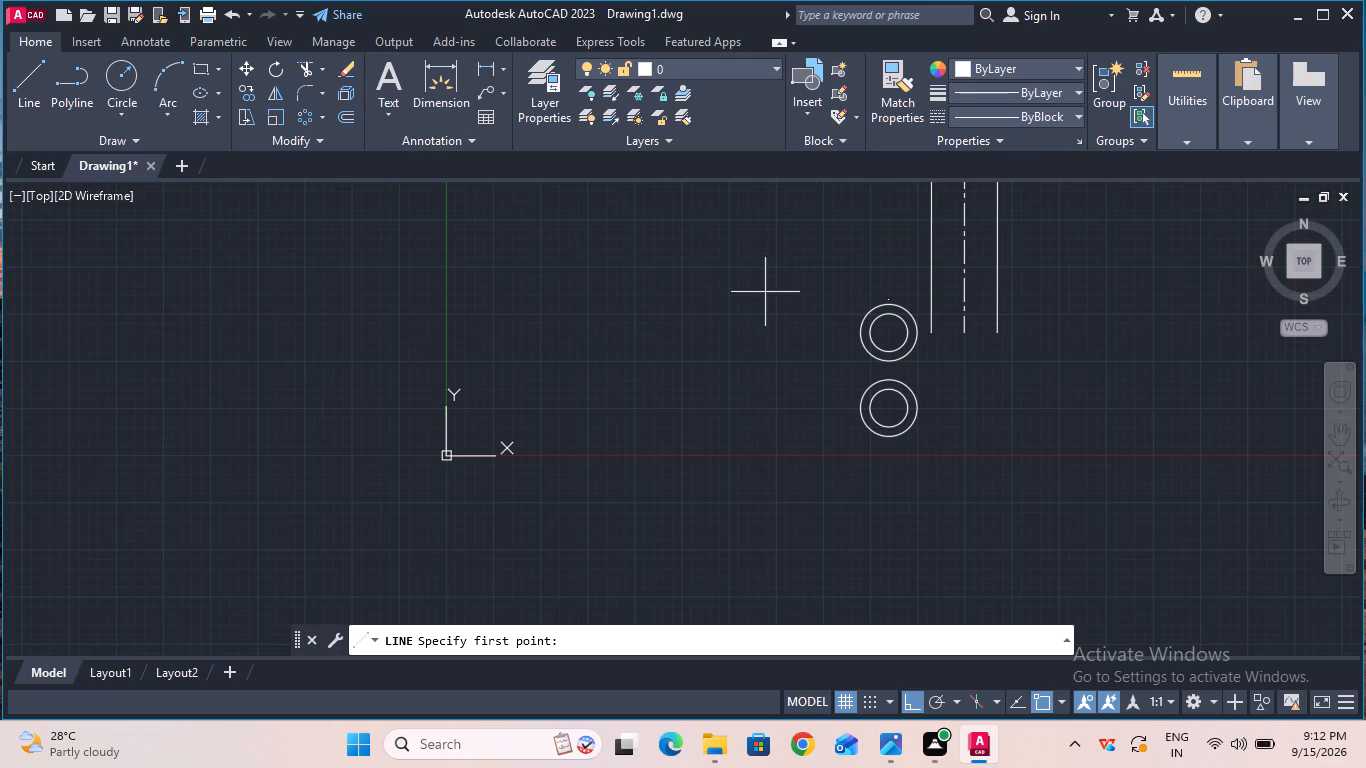
click(860, 331)
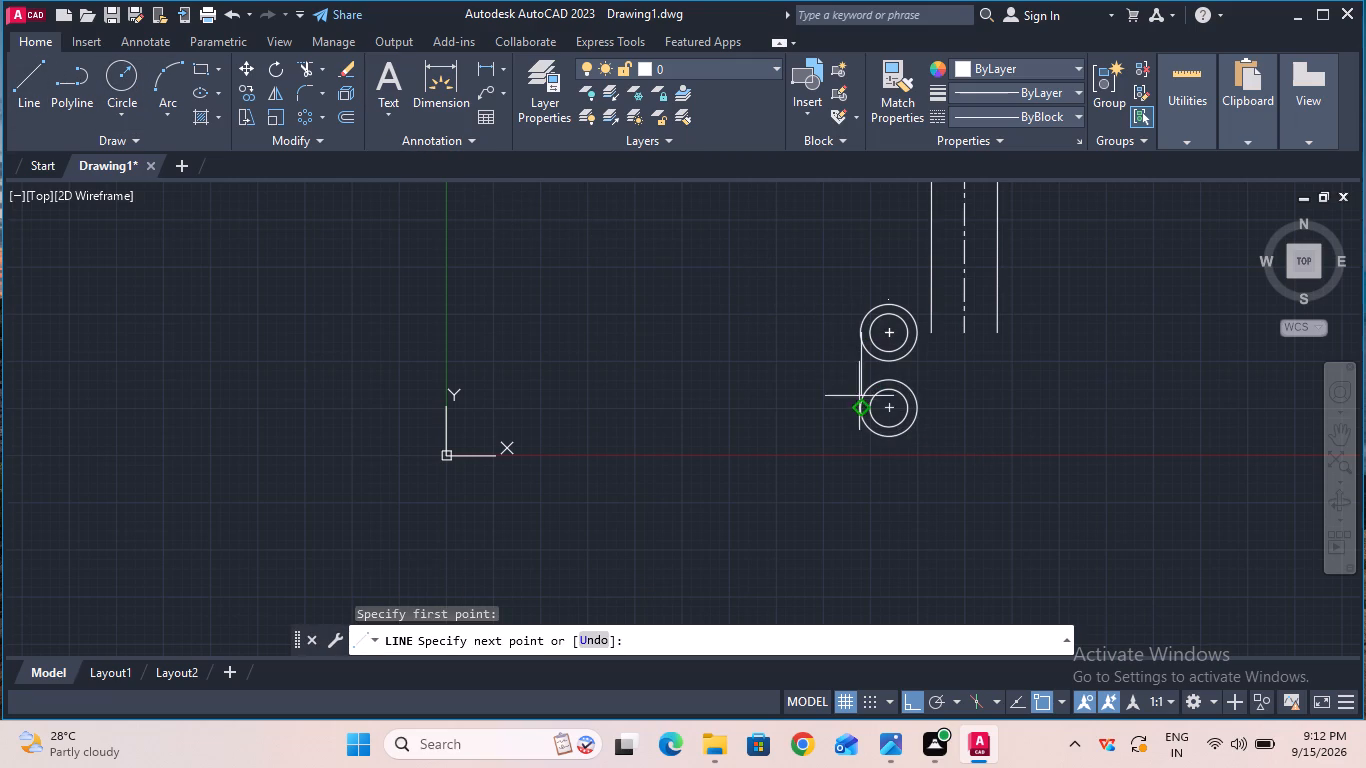
click(860, 408)
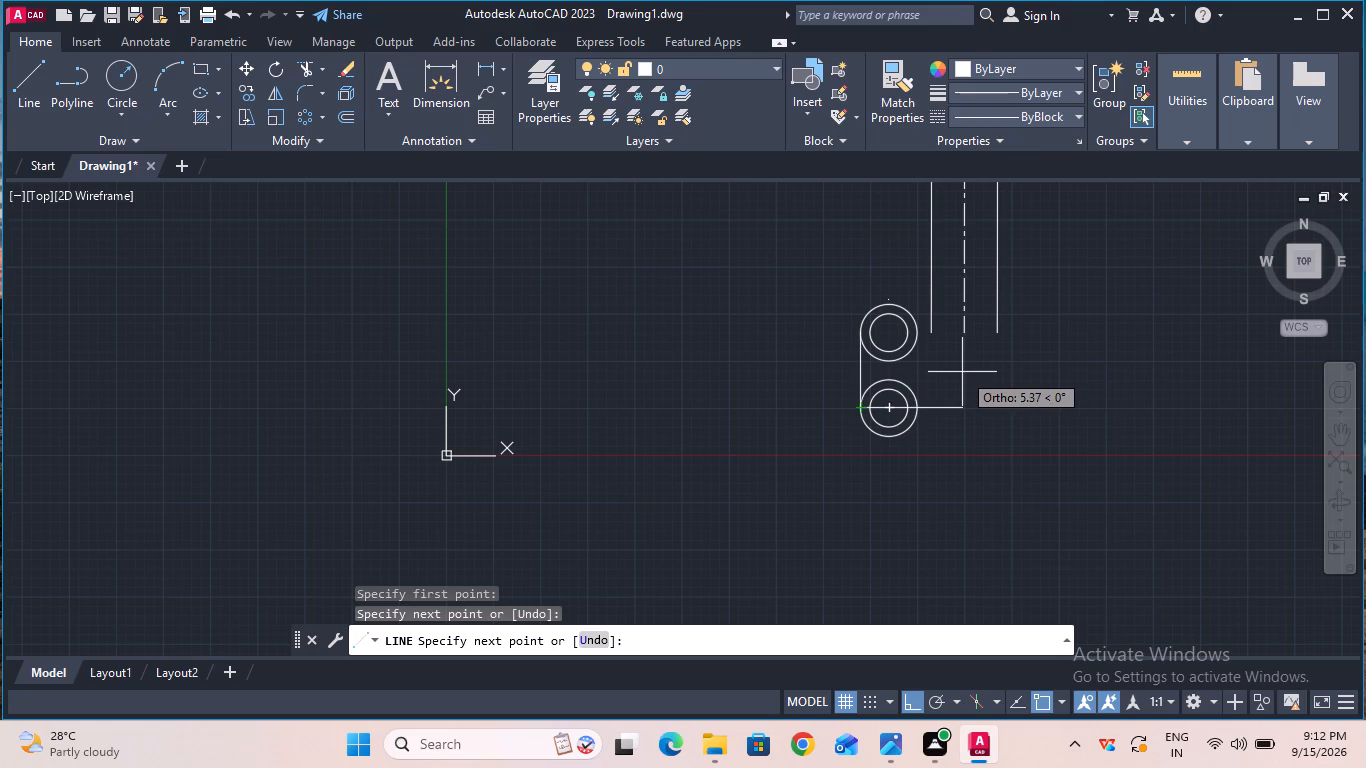
key(Escape)
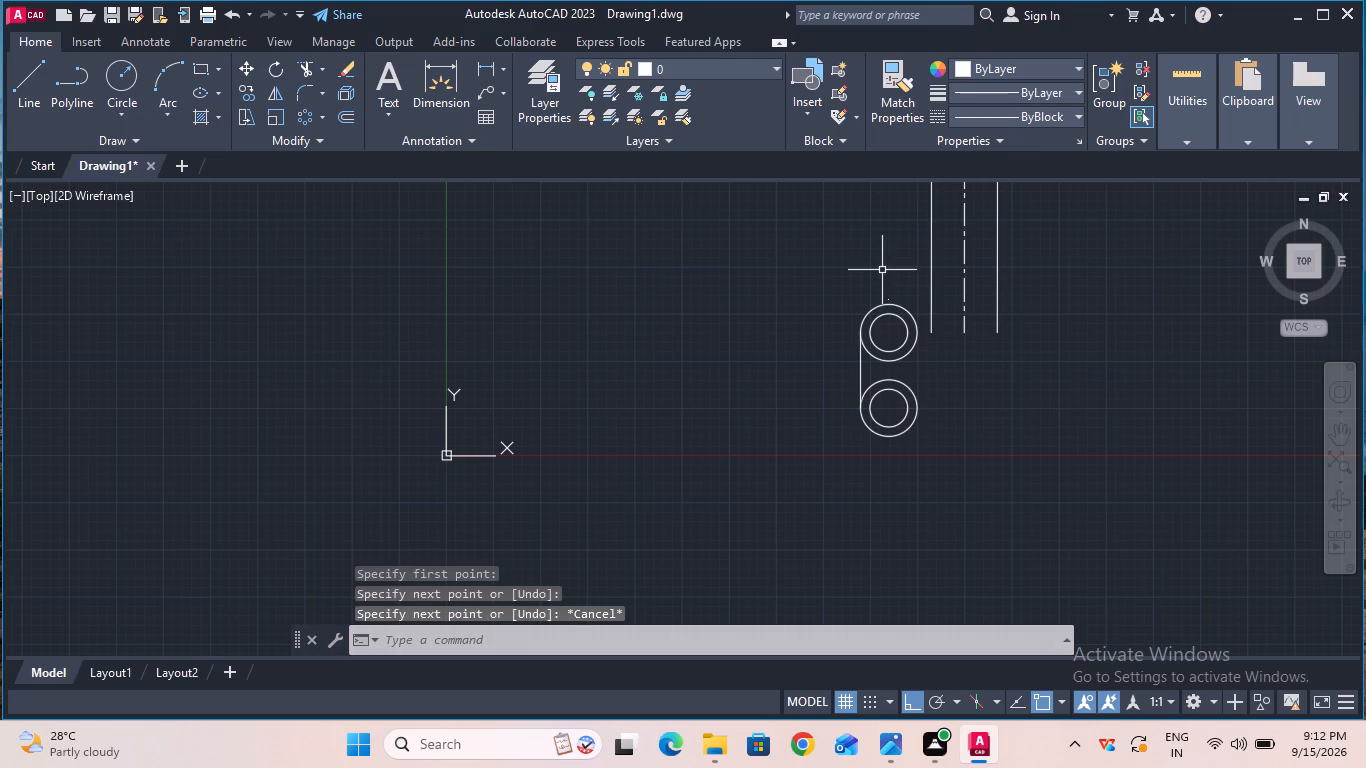
Draw a horizontal line from the upper radius 1.5 circle's top quadrant to the lower extension's left edge.
click(35, 96)
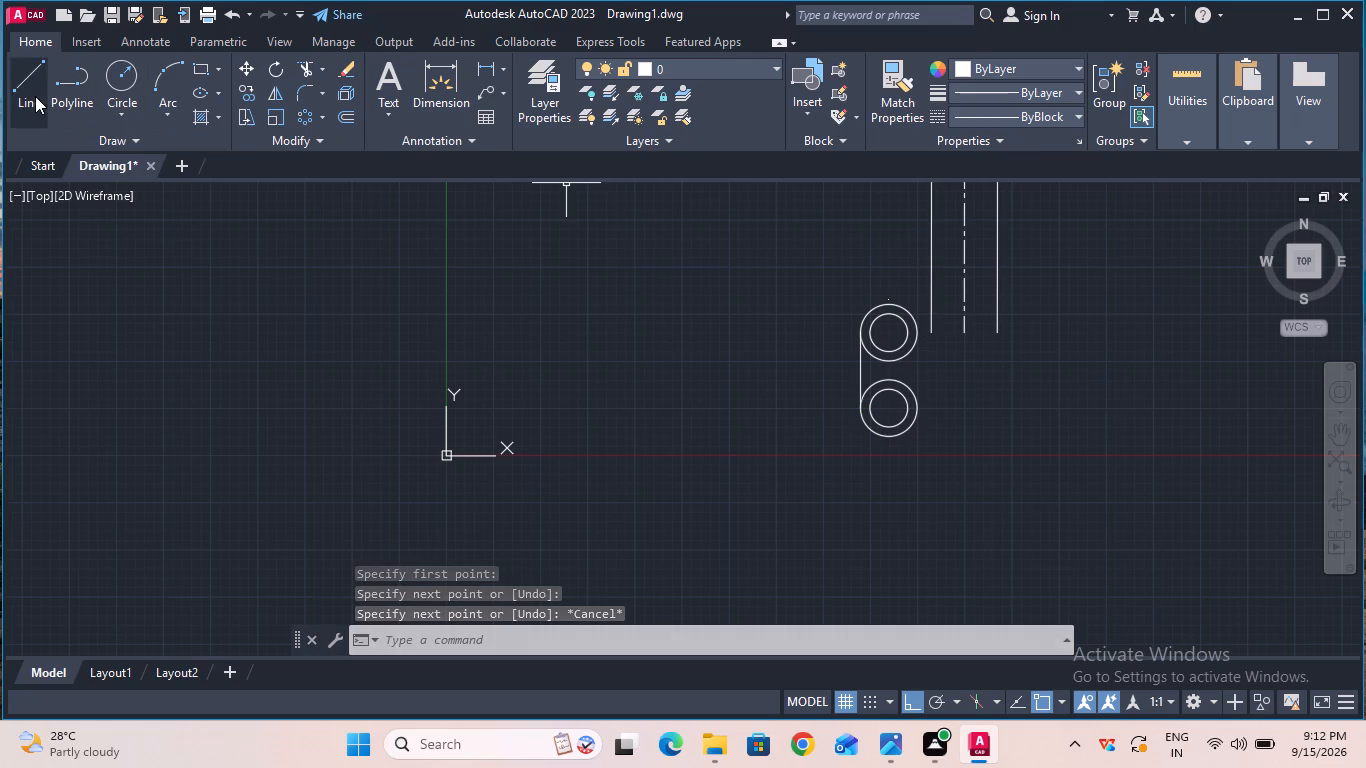
click(889, 302)
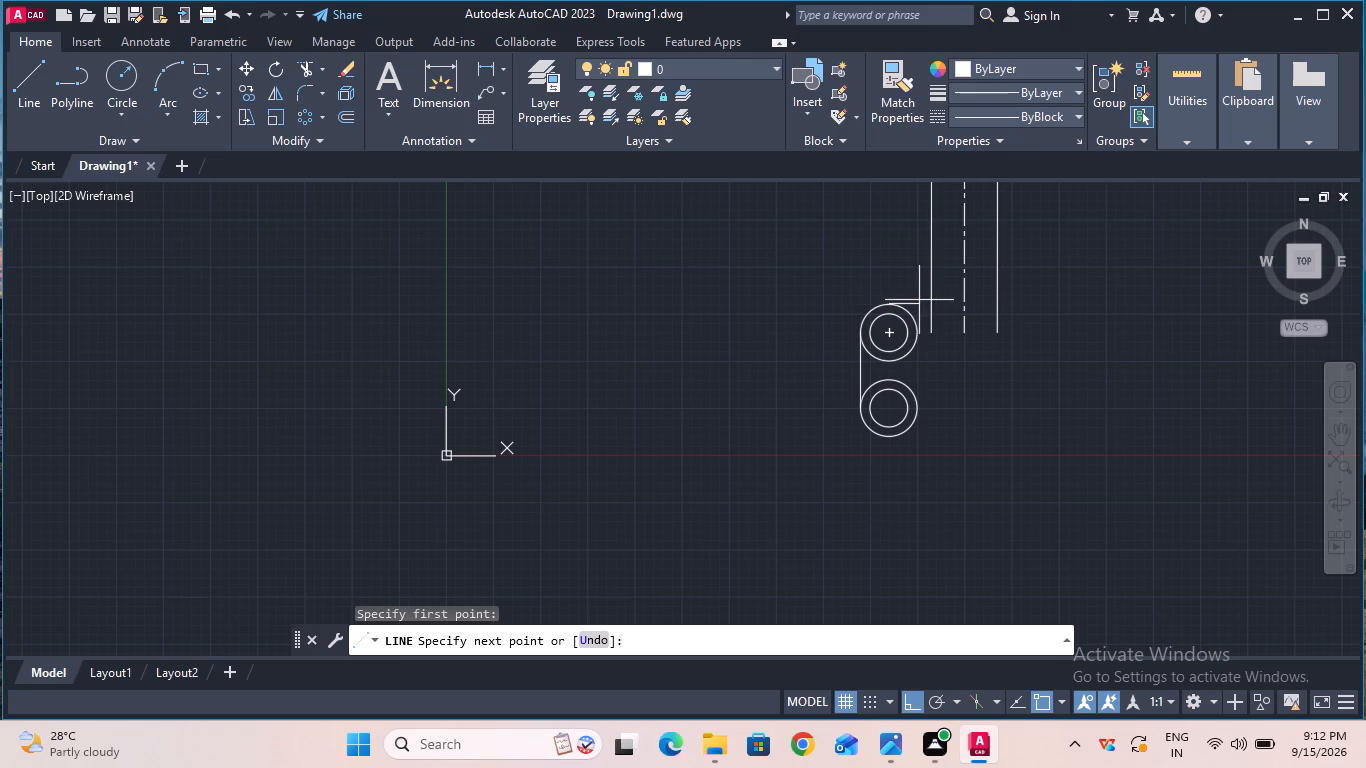
click(932, 301)
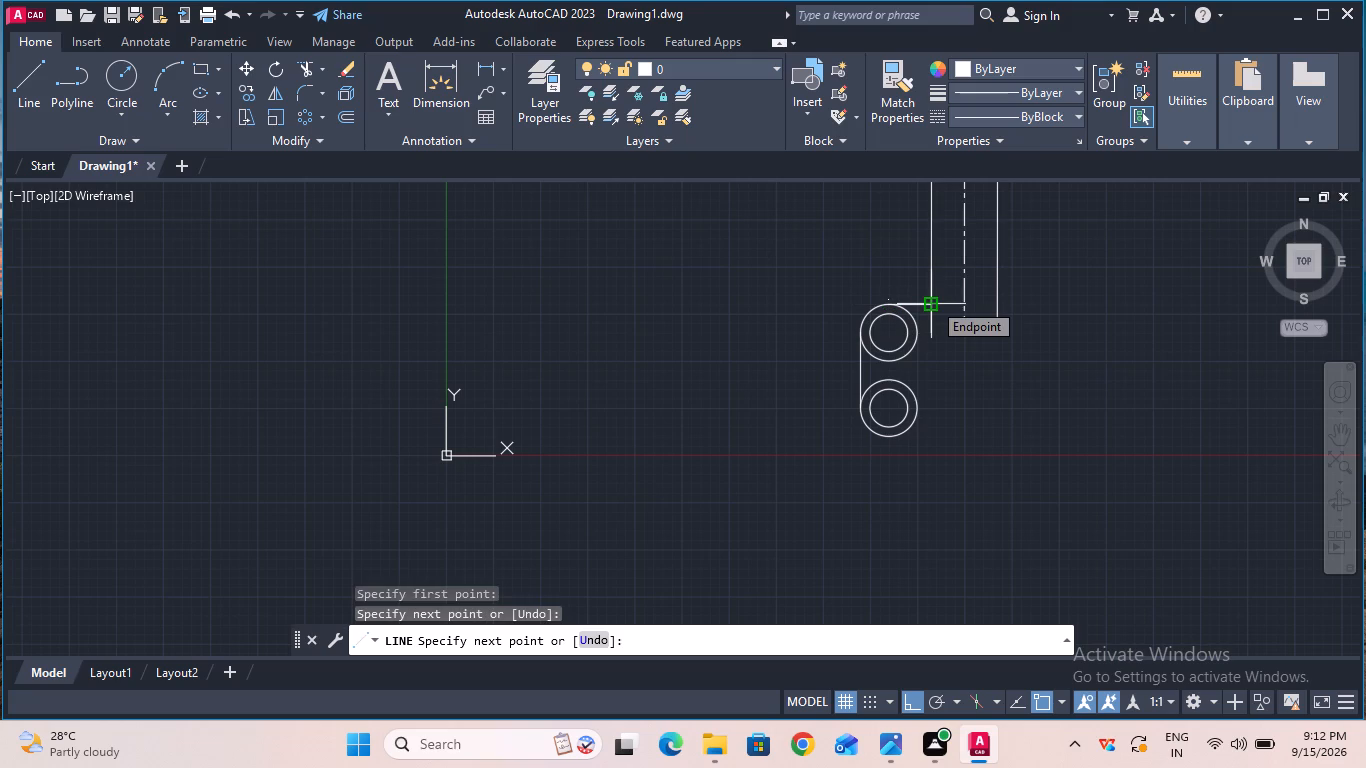
key(Escape)
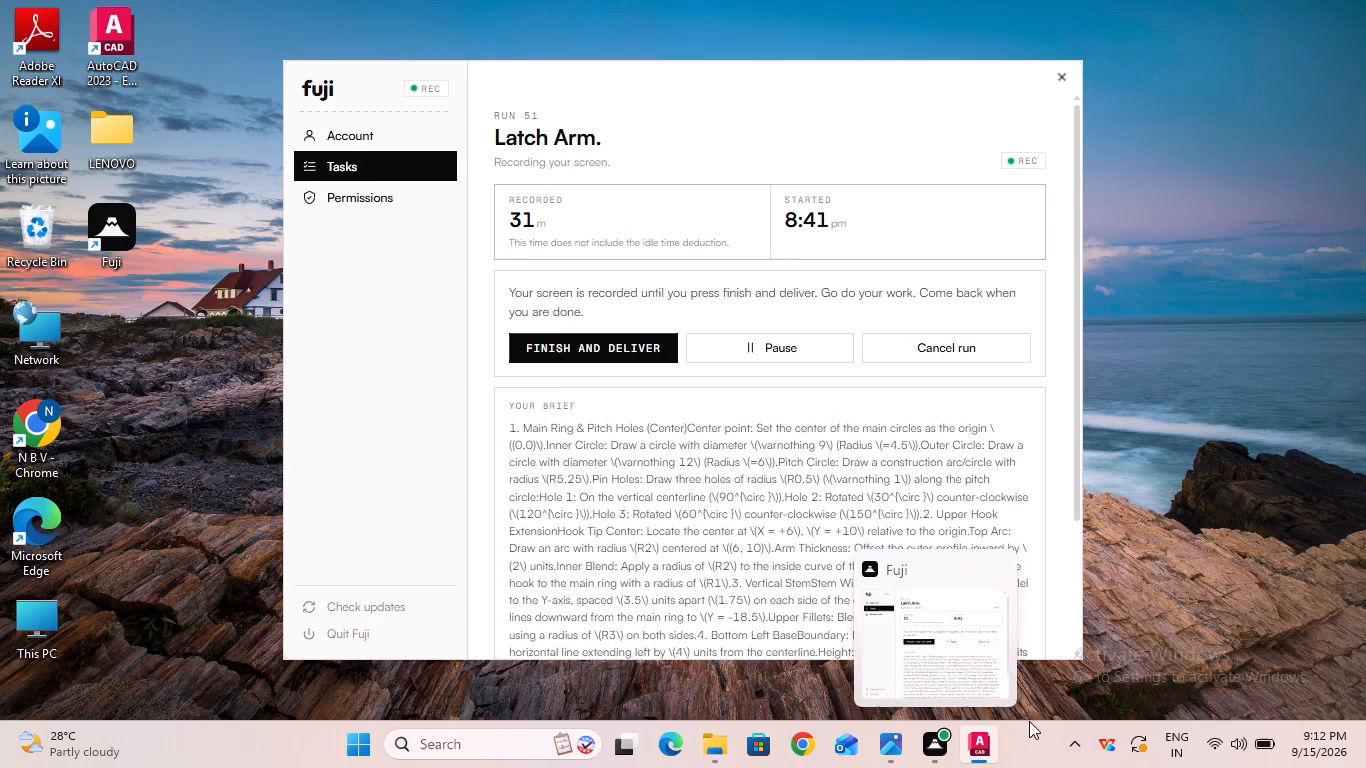
Fillet the corner between the extension's left edge and the short horizontal line with radius 1.
click(1028, 747)
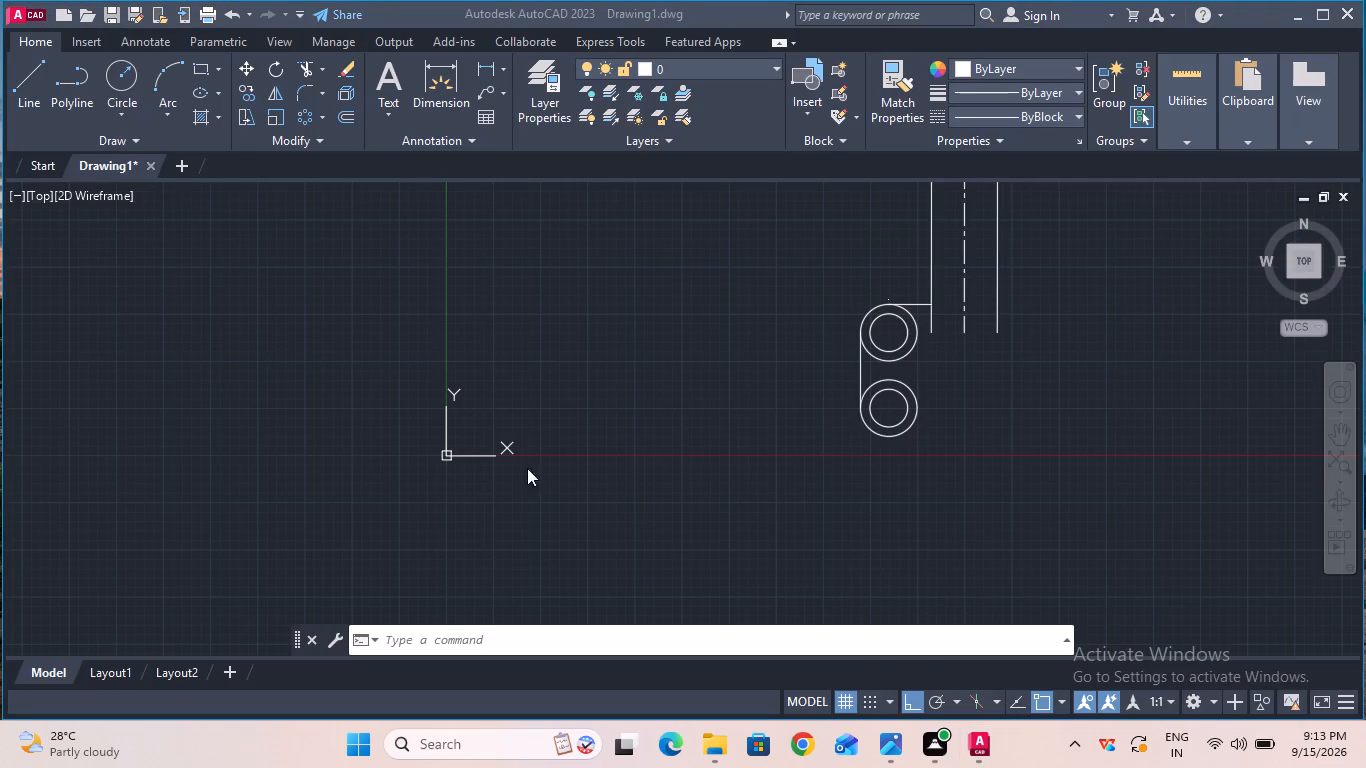
click(307, 96)
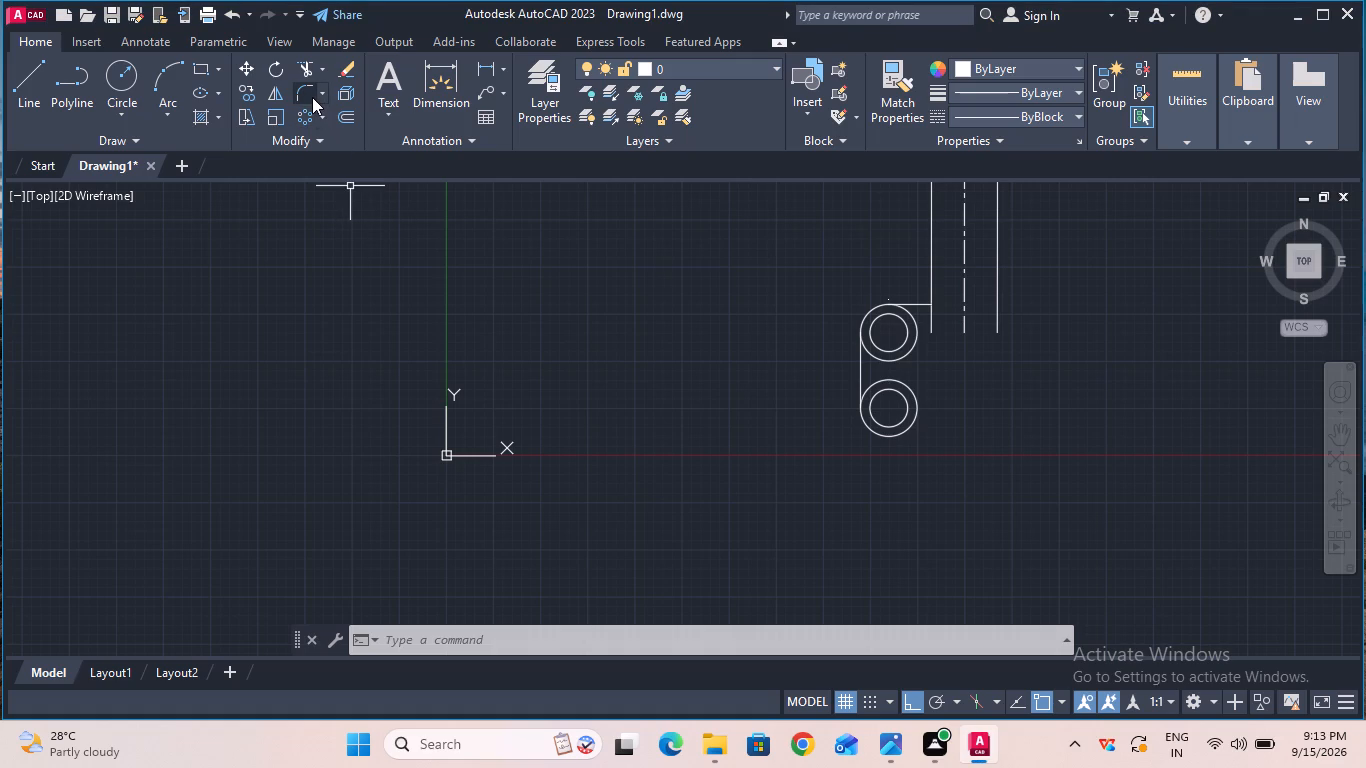
click(312, 97)
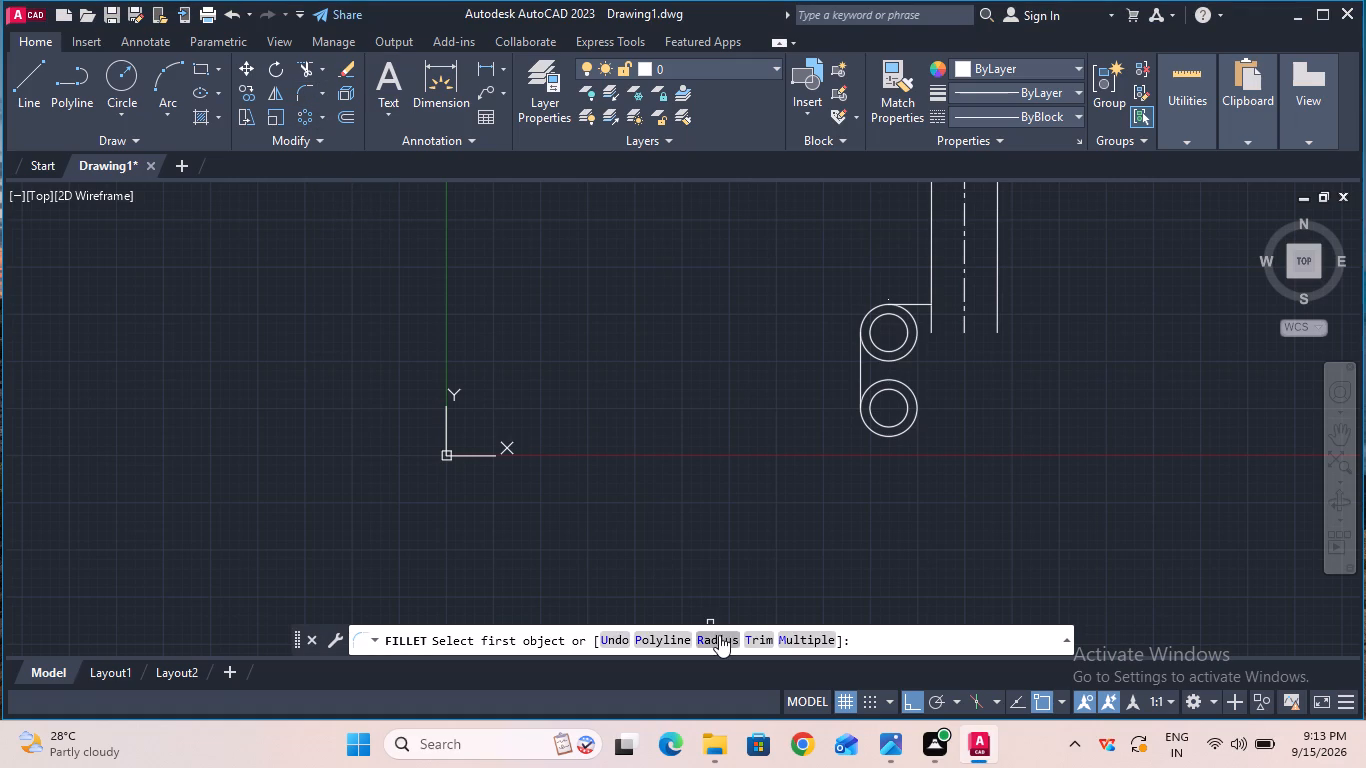
click(720, 638)
click(717, 637)
key(1)
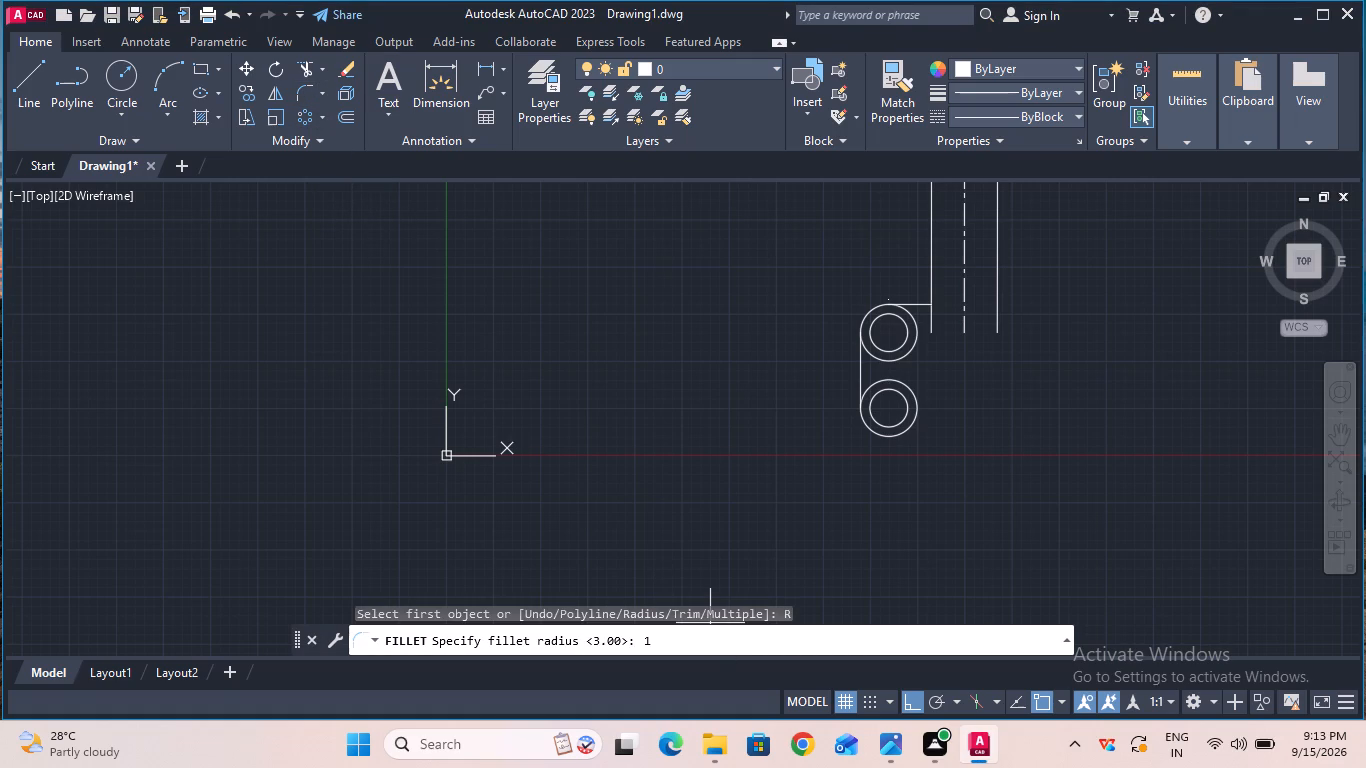
key(Return)
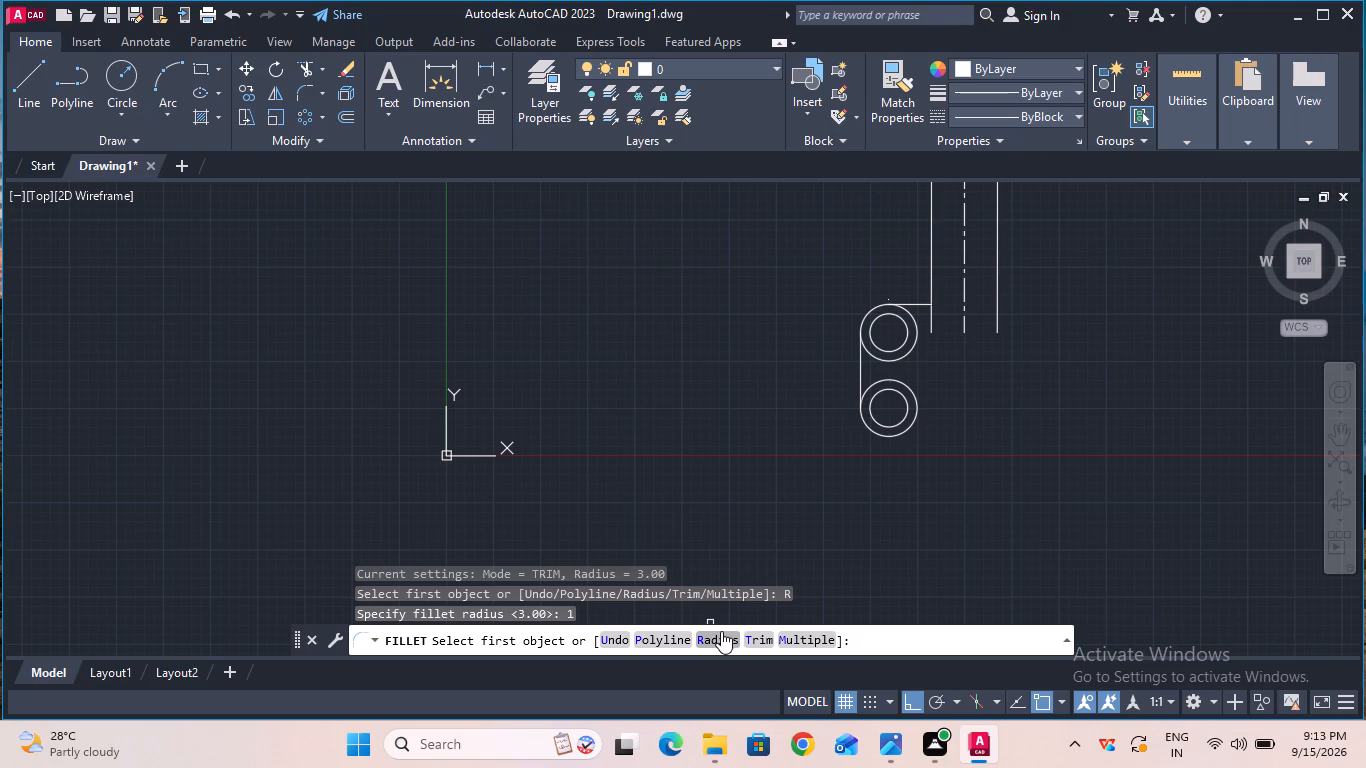
click(932, 286)
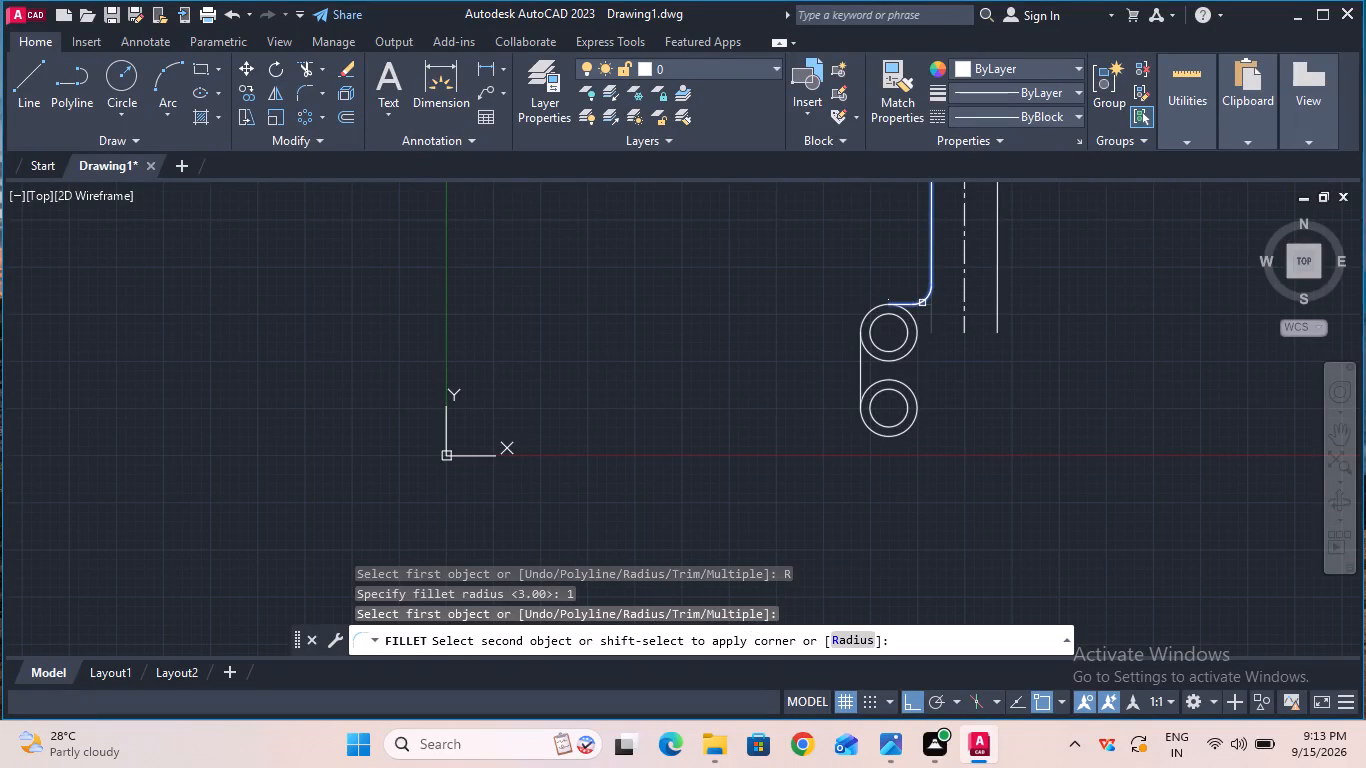
click(921, 304)
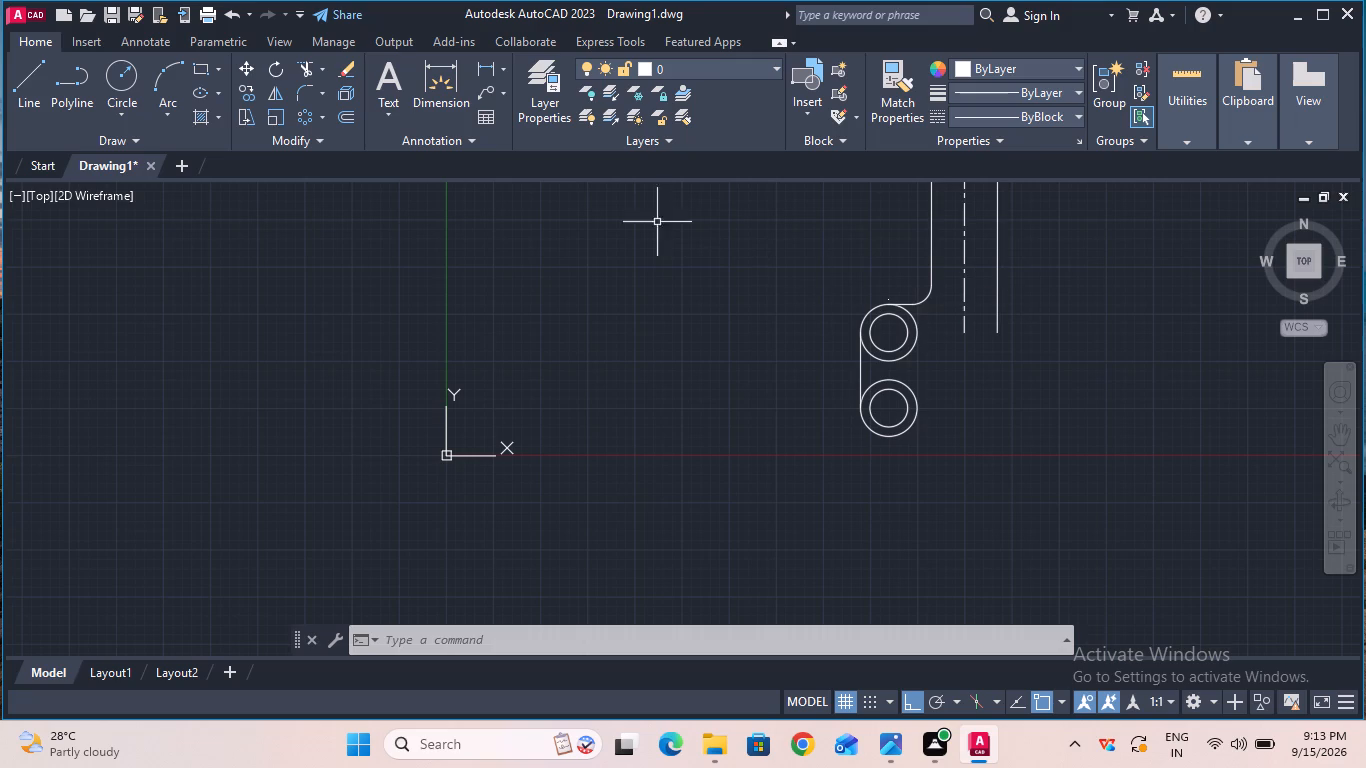
Set the linetype to CENTER and draw a vertical centerline from the upper outer circle's top quadrant to the lower one's bottom quadrant.
double_click(980, 123)
click(988, 182)
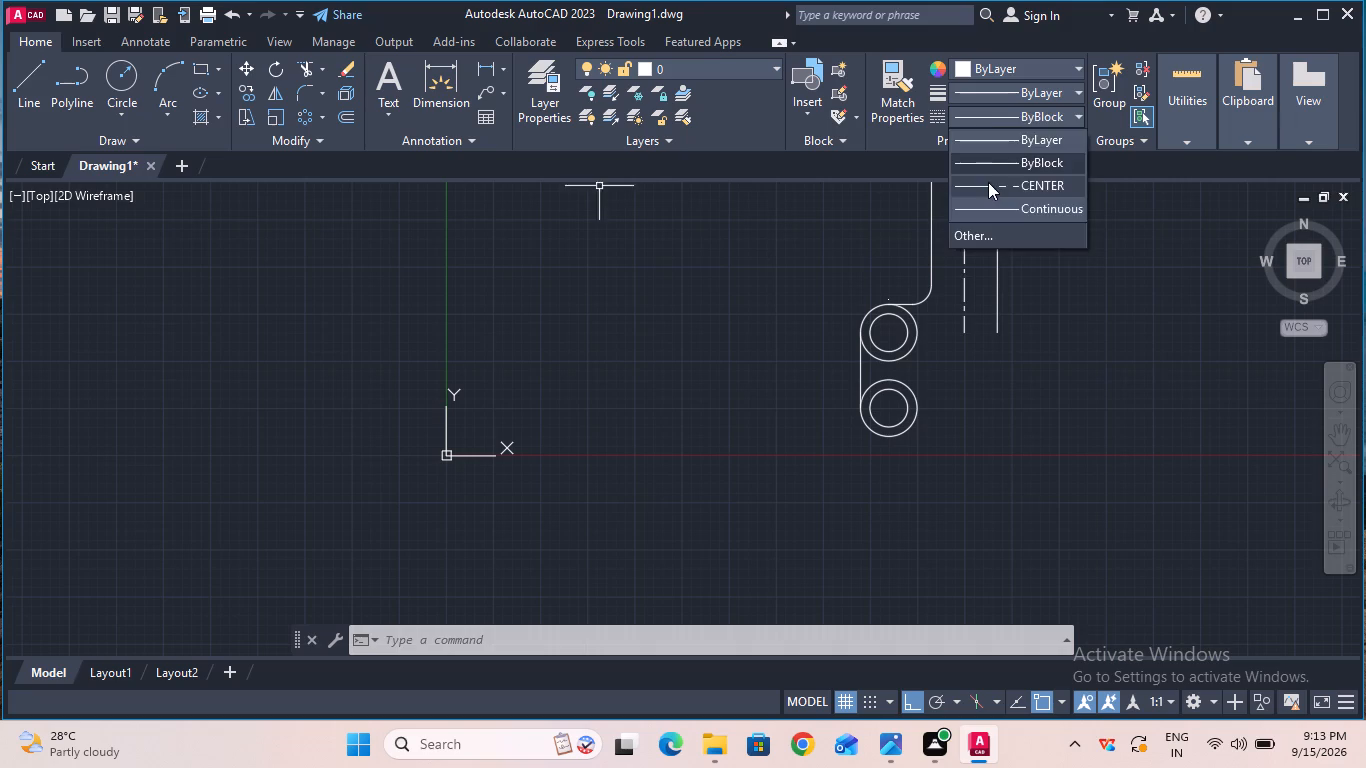
double_click(19, 94)
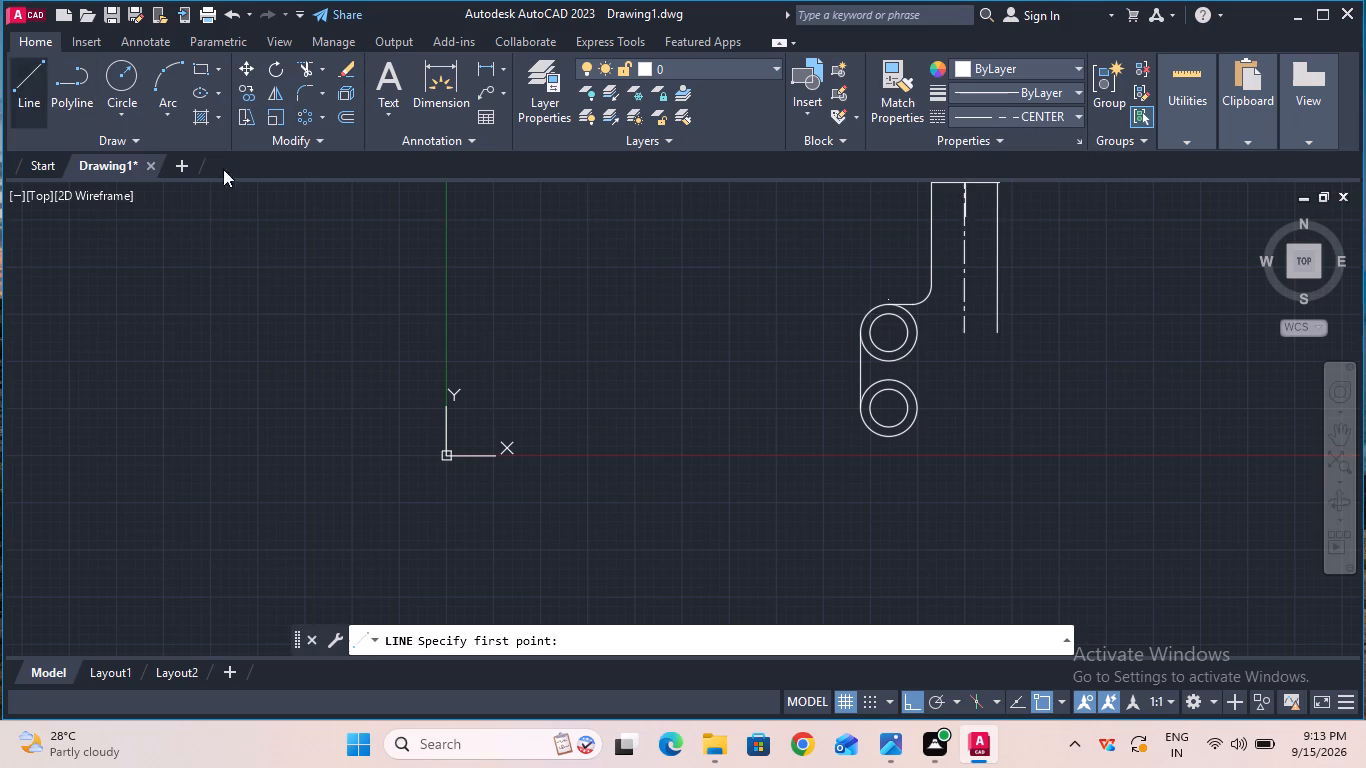
click(893, 304)
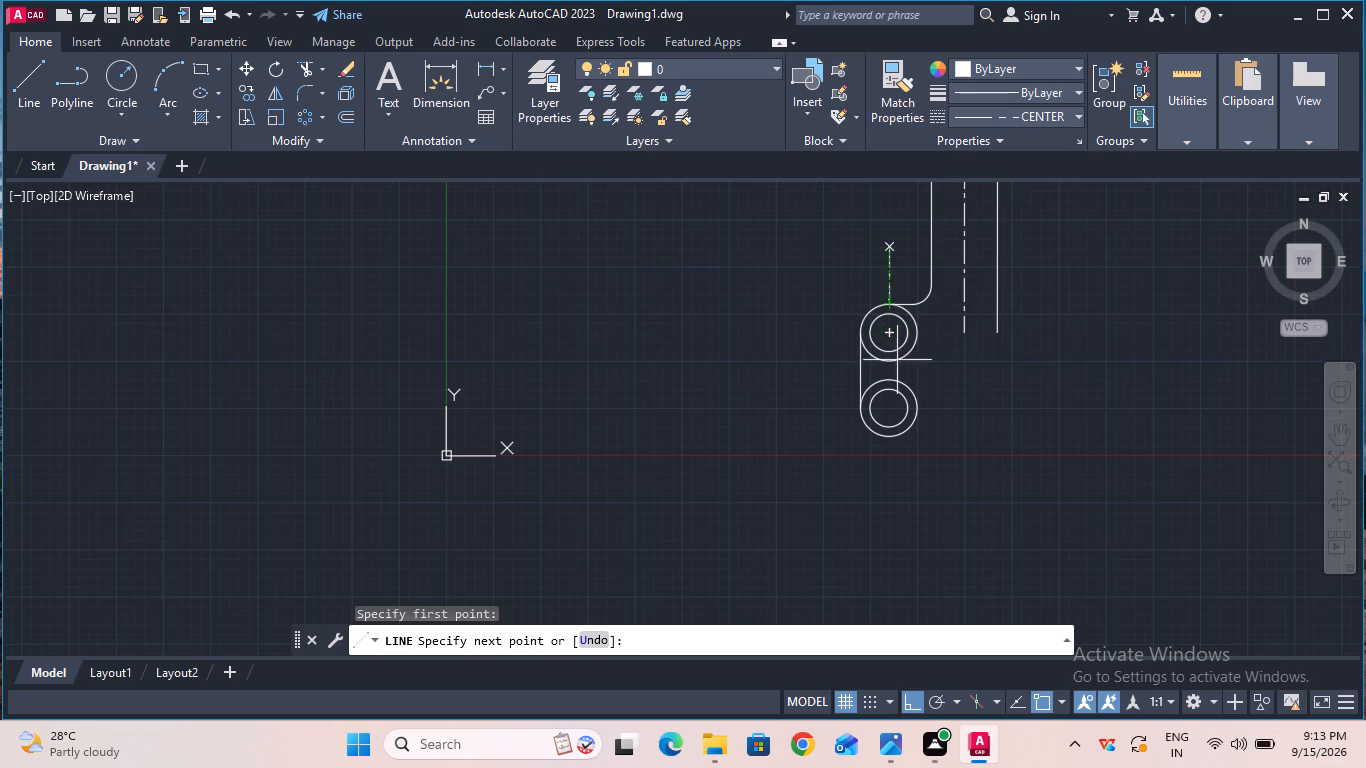
click(894, 441)
key(Escape)
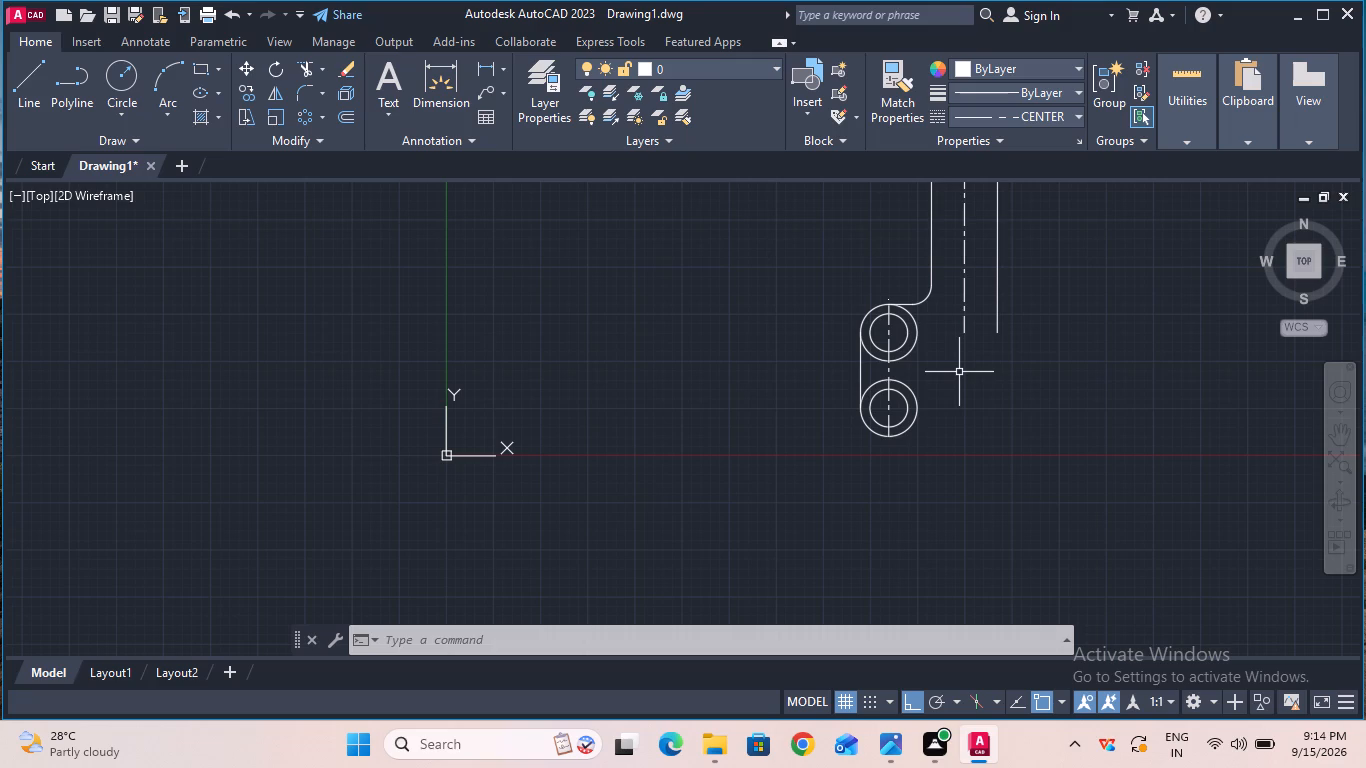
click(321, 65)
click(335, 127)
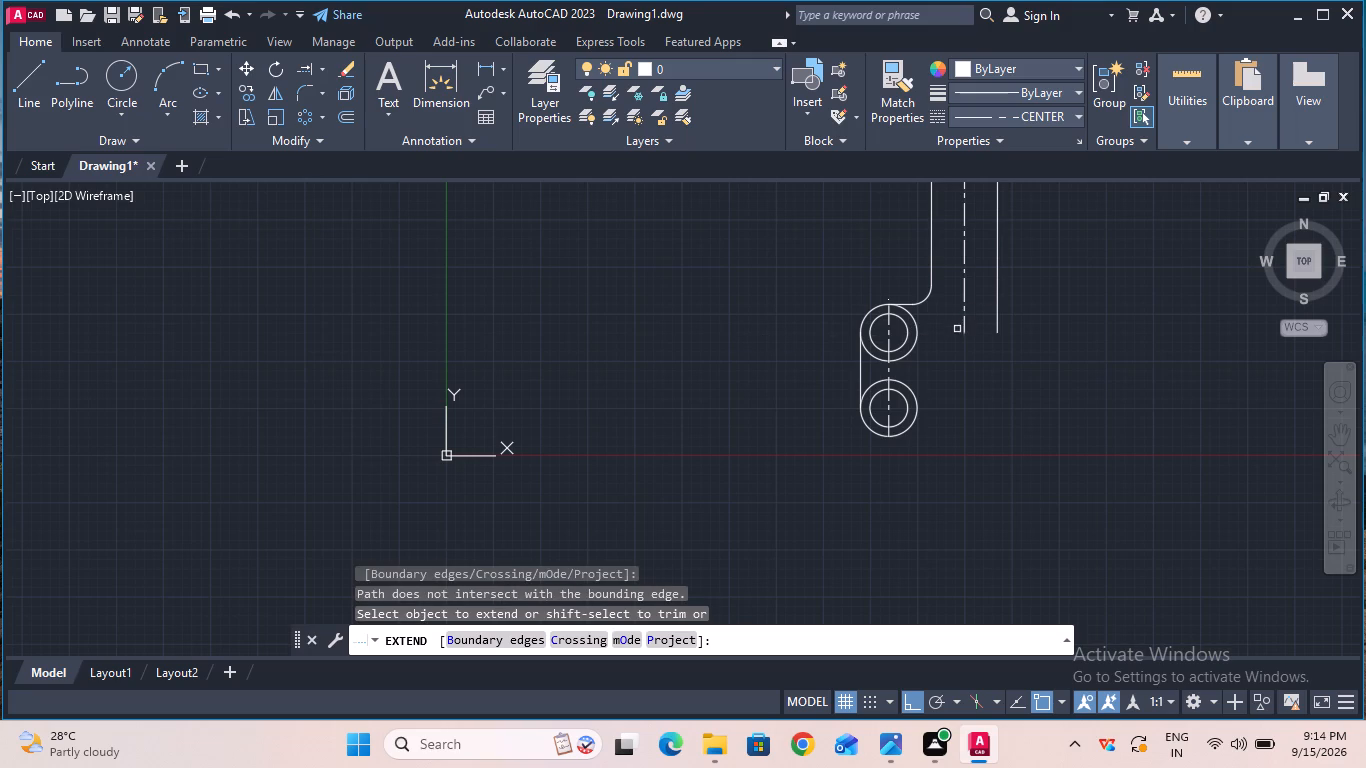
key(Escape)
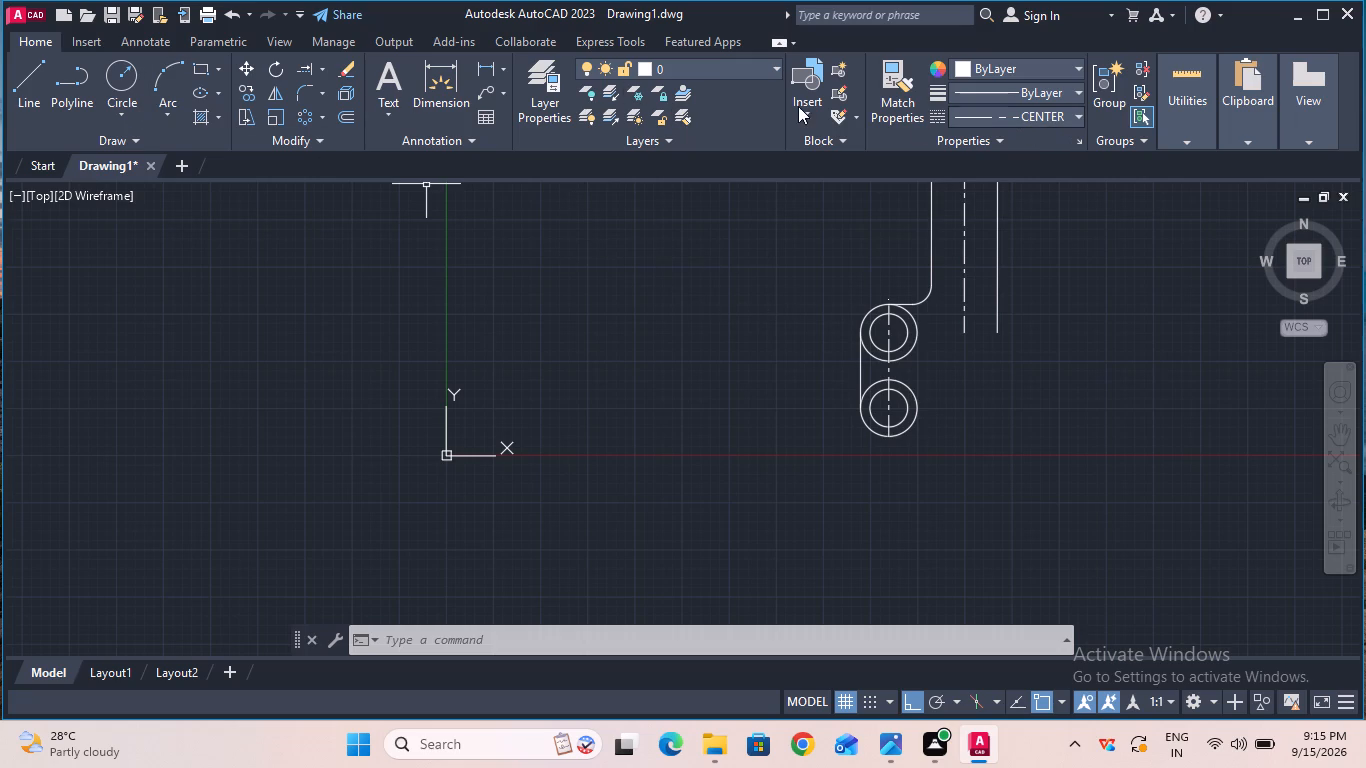
Draw a vertical line 4 units down from the lower end of the extension's centerline.
double_click(39, 84)
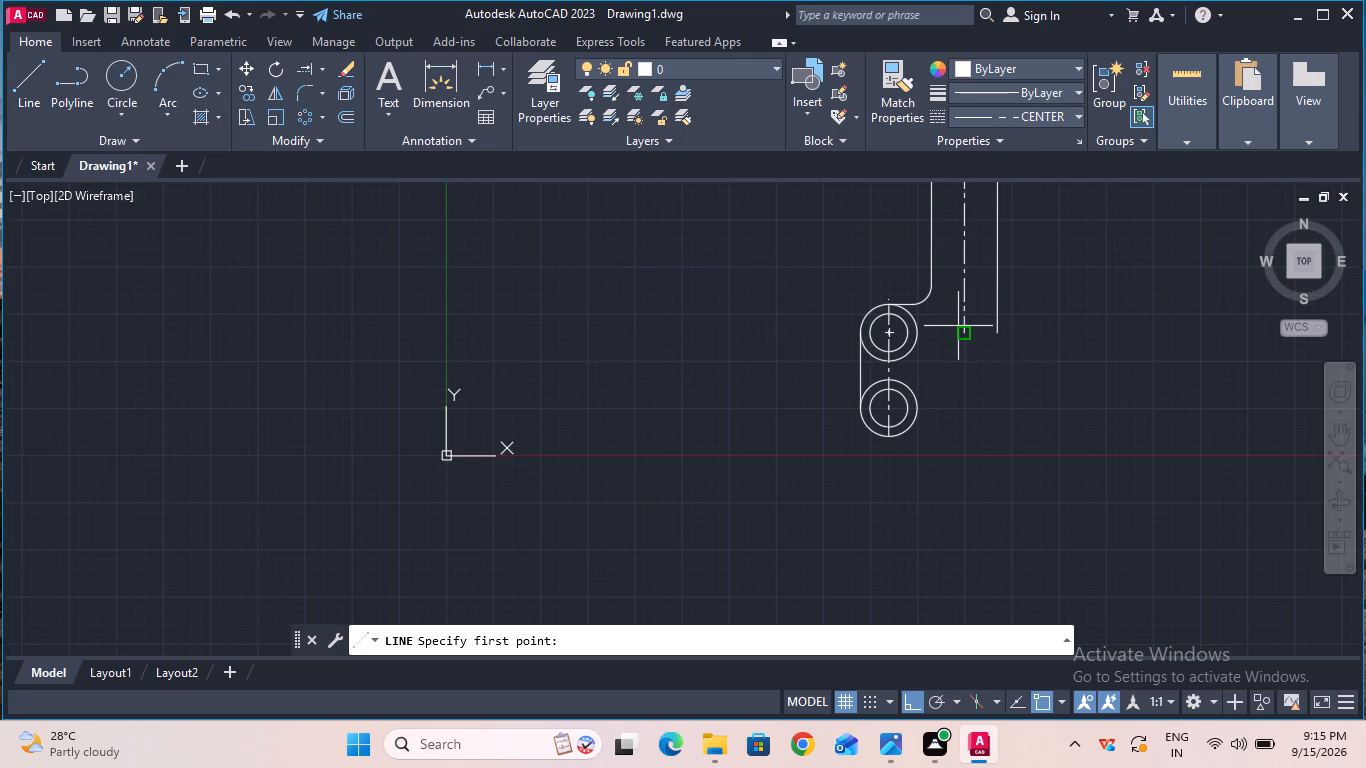
click(963, 330)
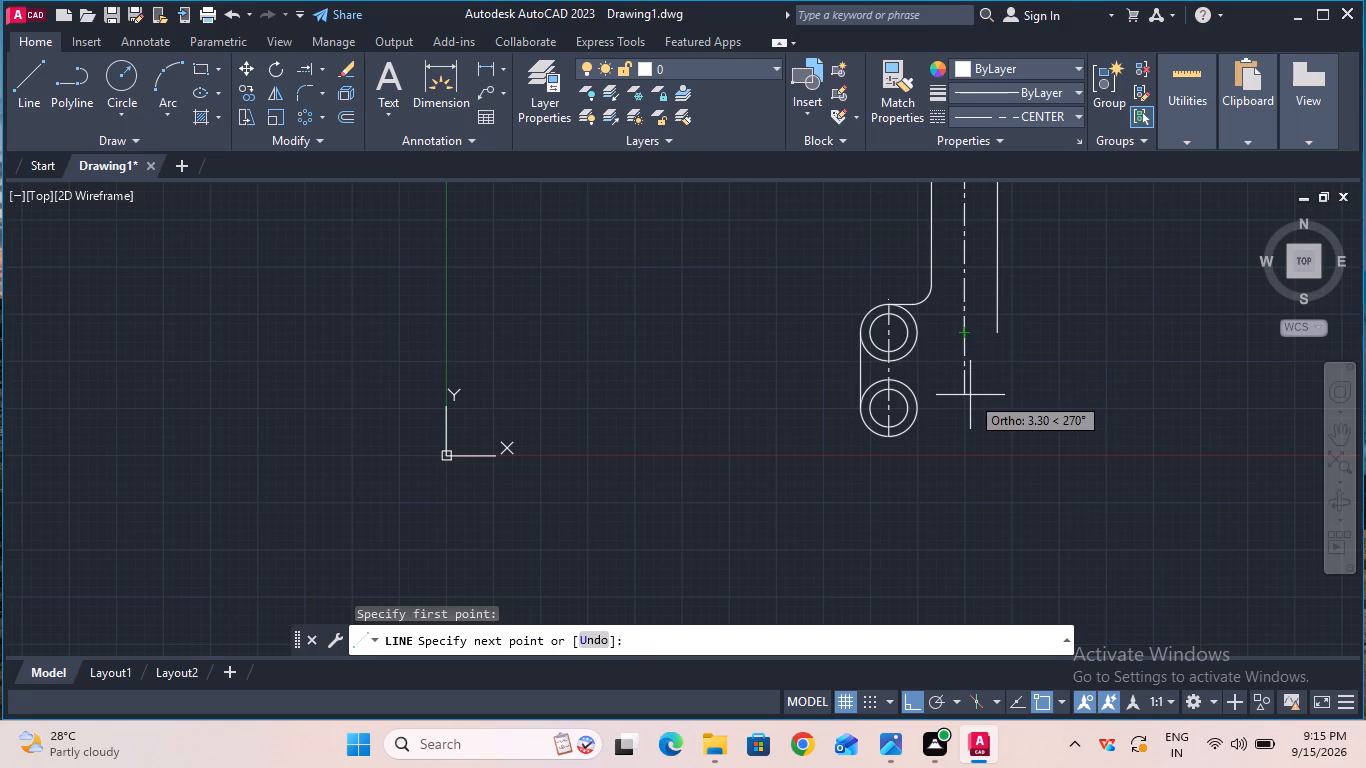
key(4)
key(Return)
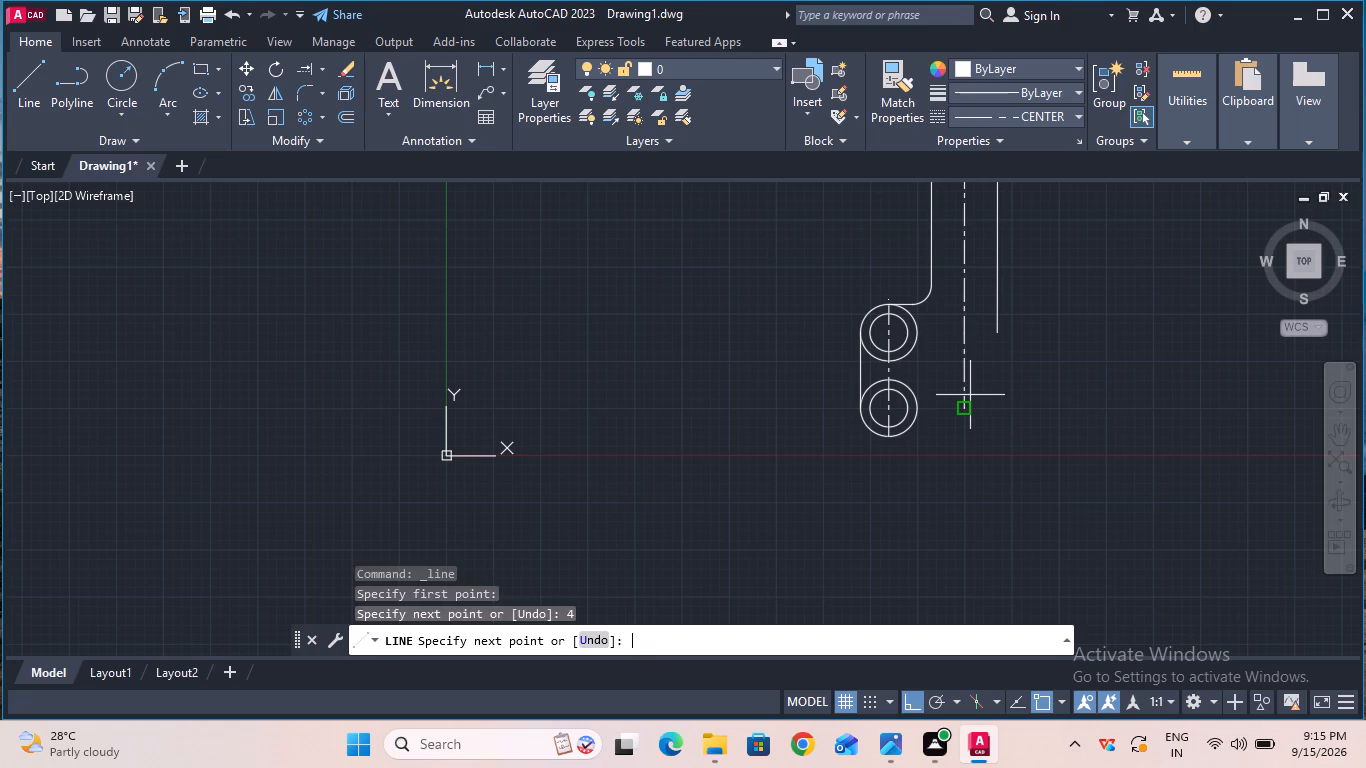
key(Escape)
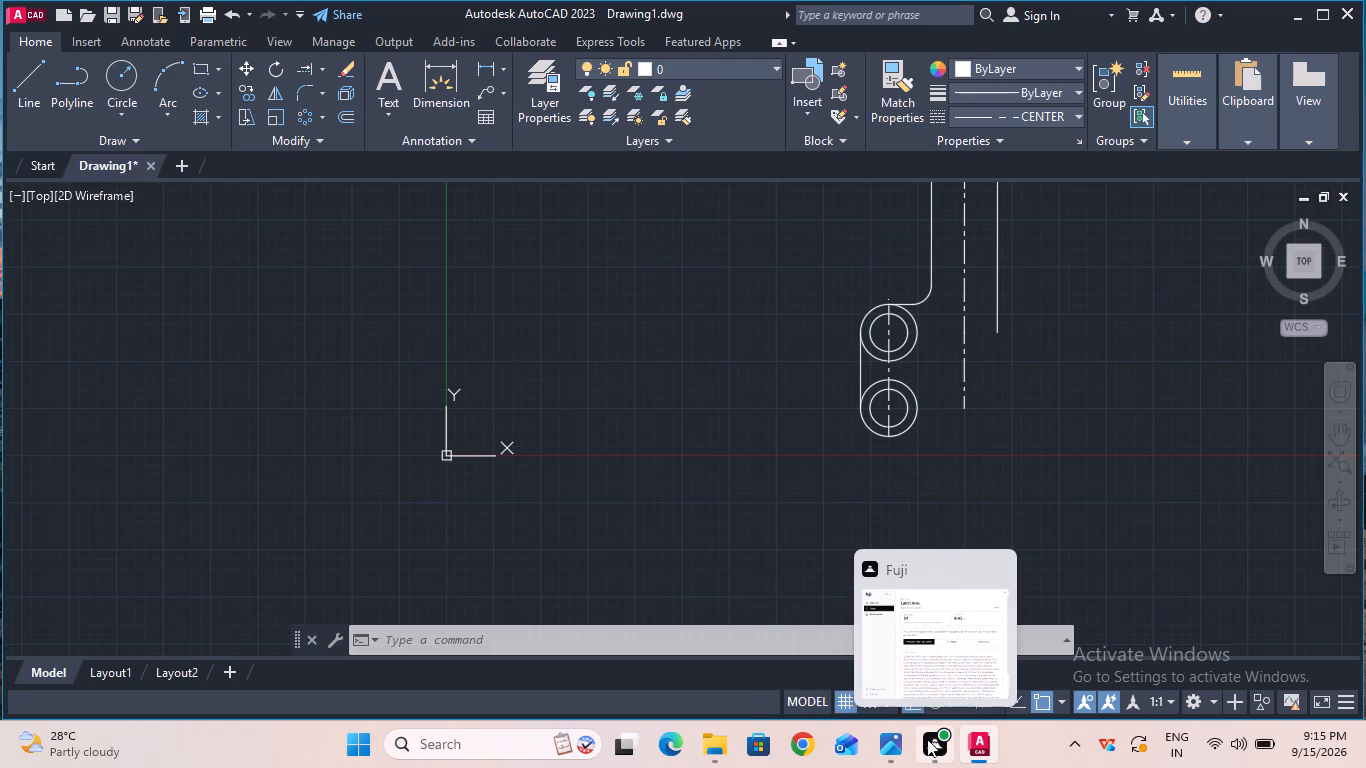
Place a vertical linear dimension spanning 1 unit down from the upper end of the new 4-unit line, as a reference.
click(1002, 735)
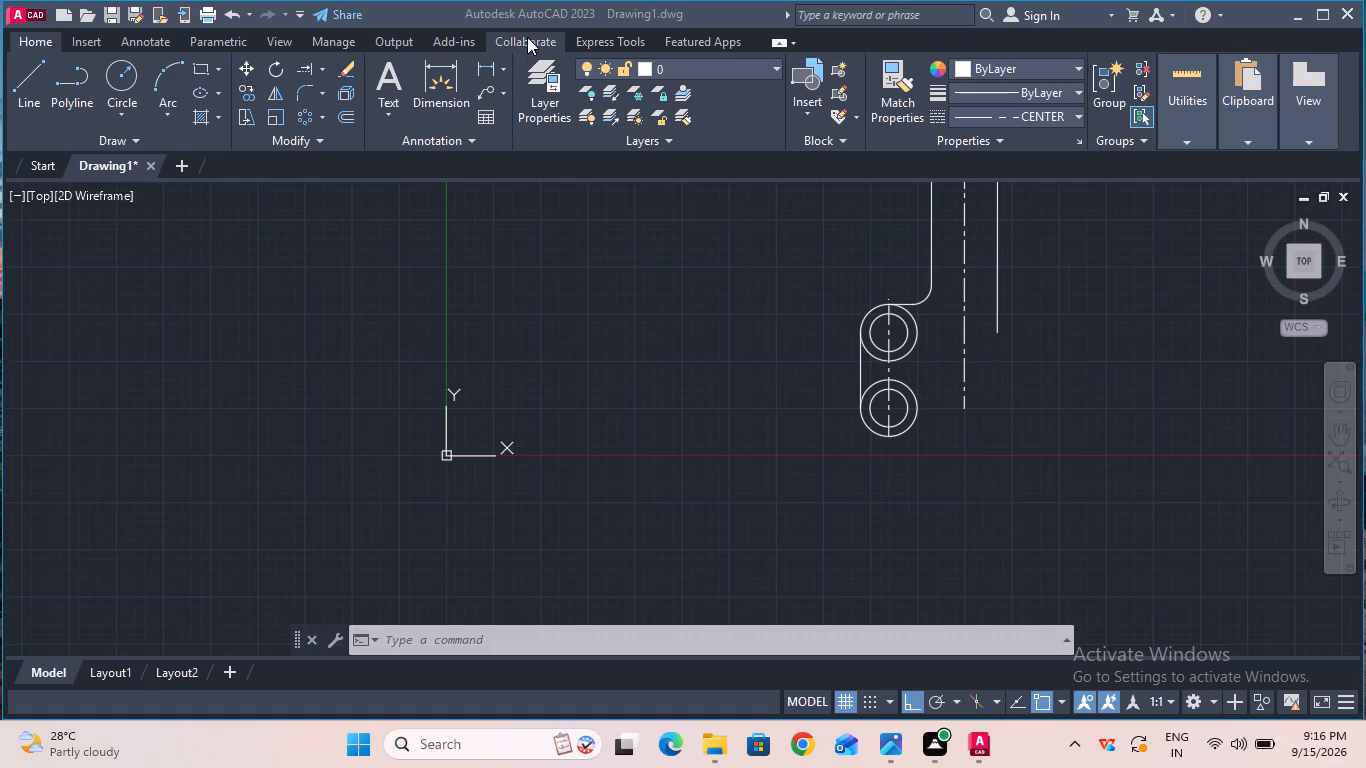
click(488, 70)
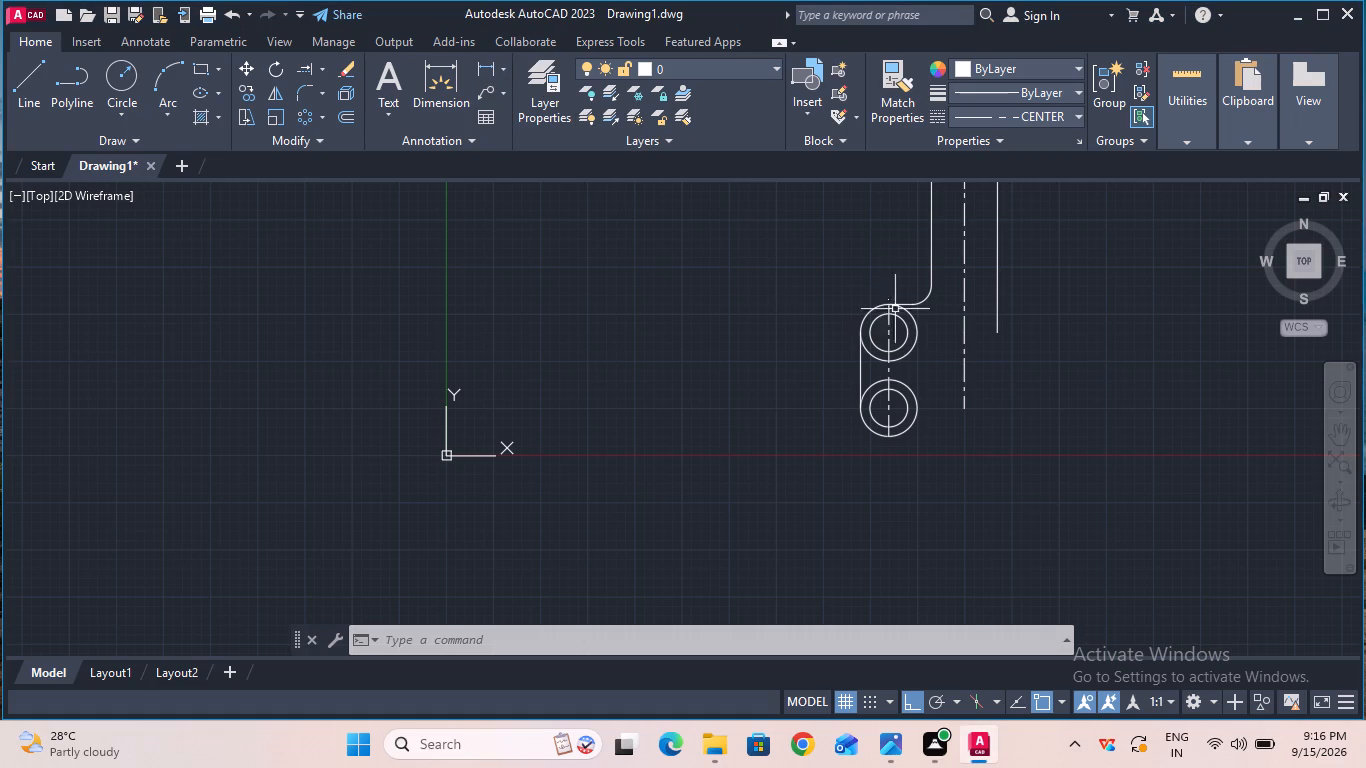
click(486, 60)
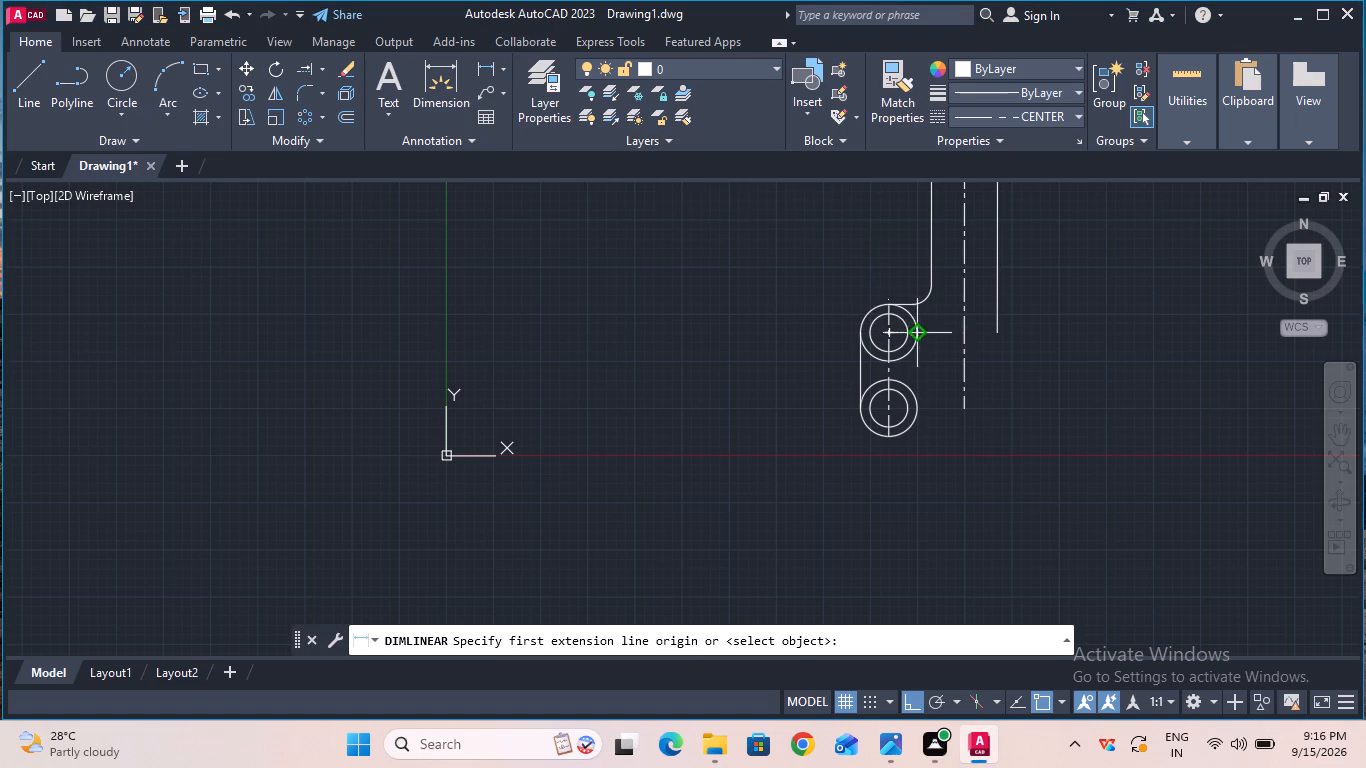
click(965, 336)
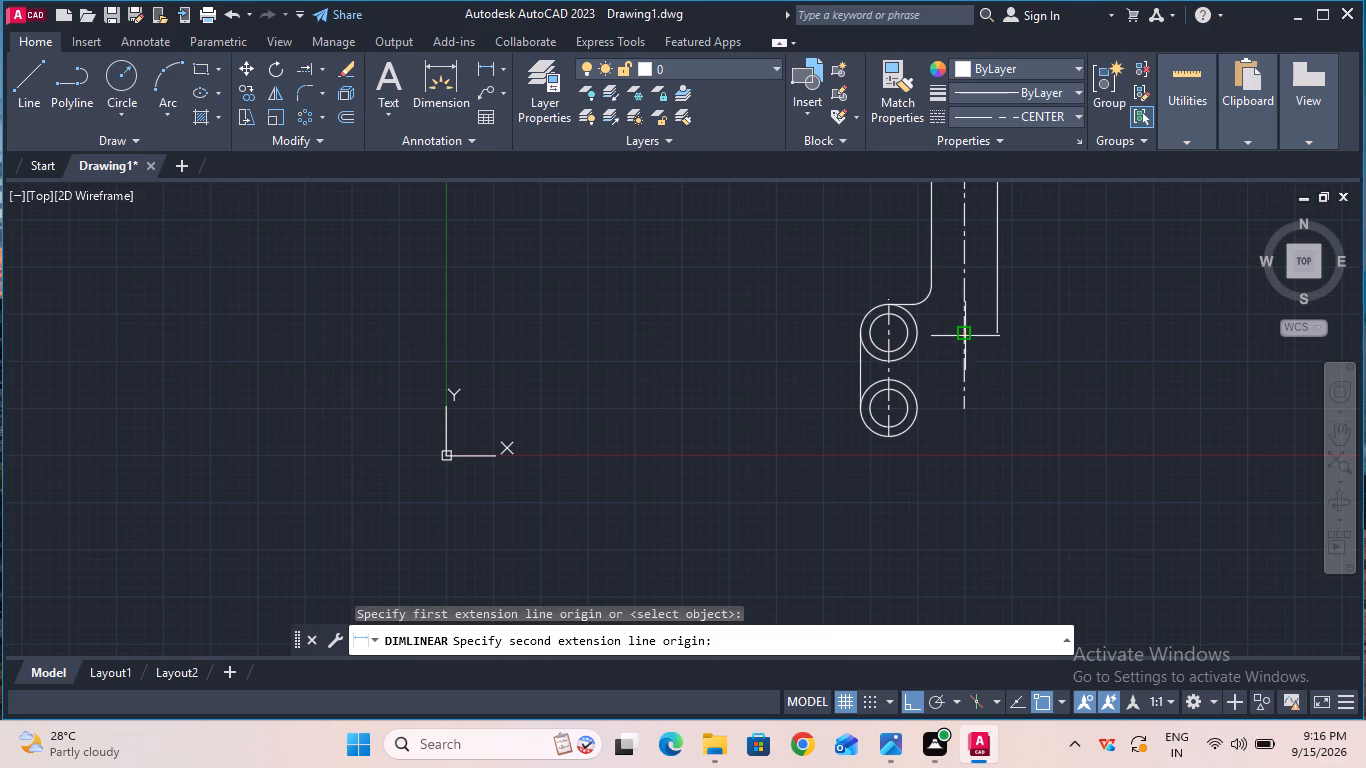
key(1)
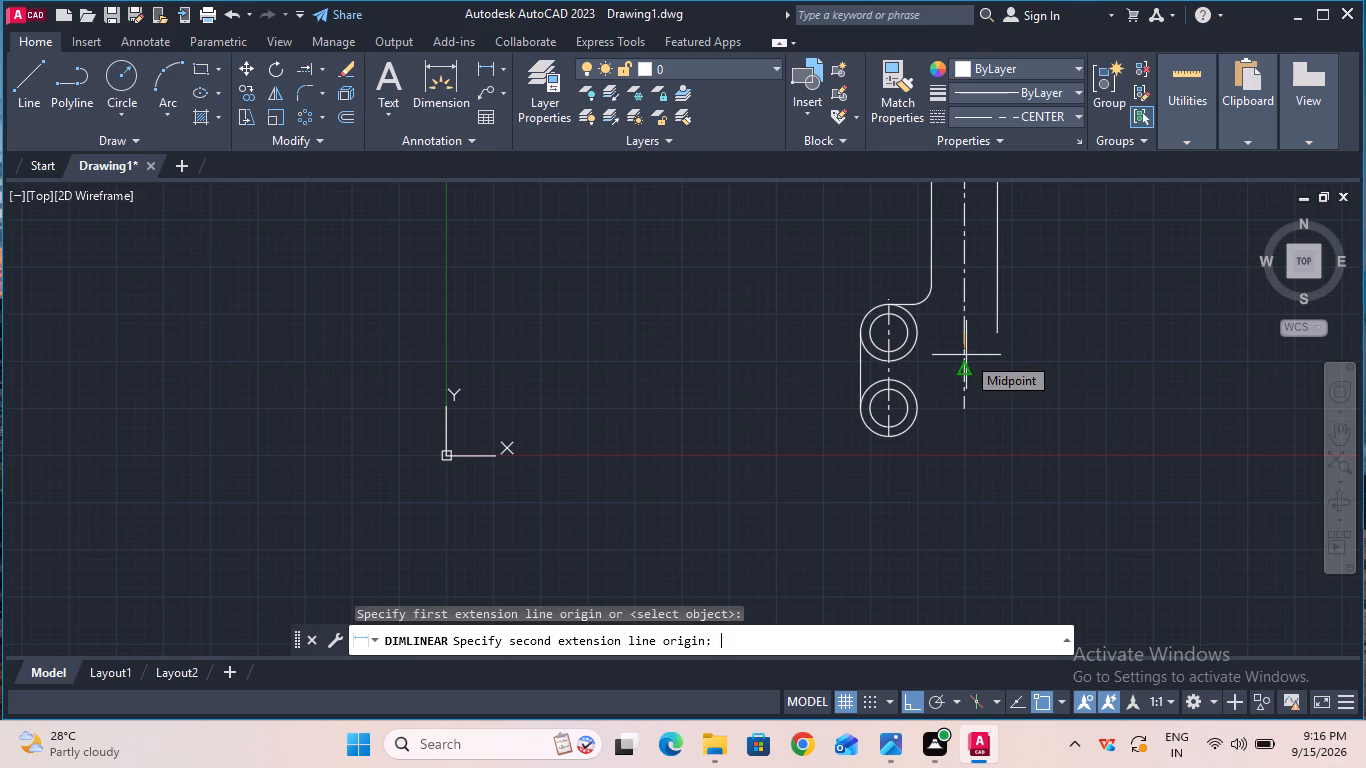
key(Return)
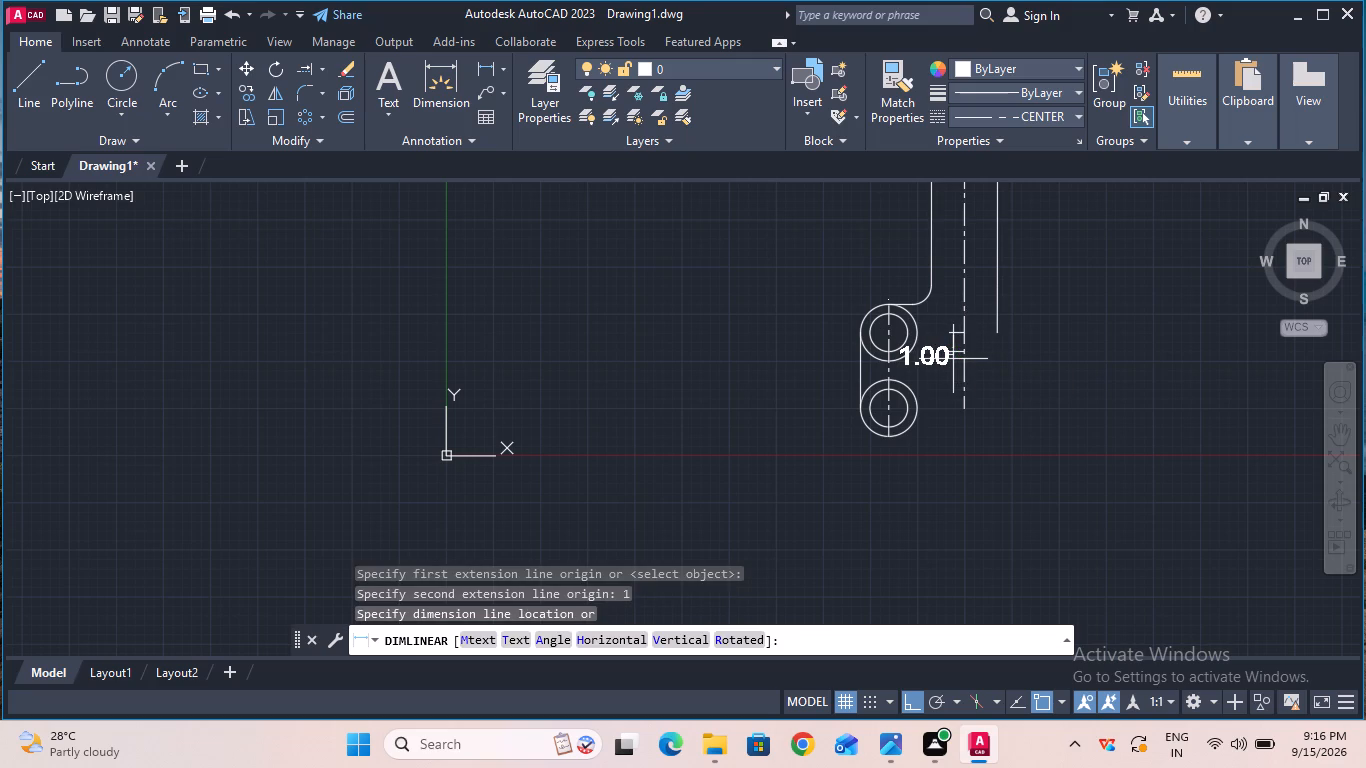
click(950, 360)
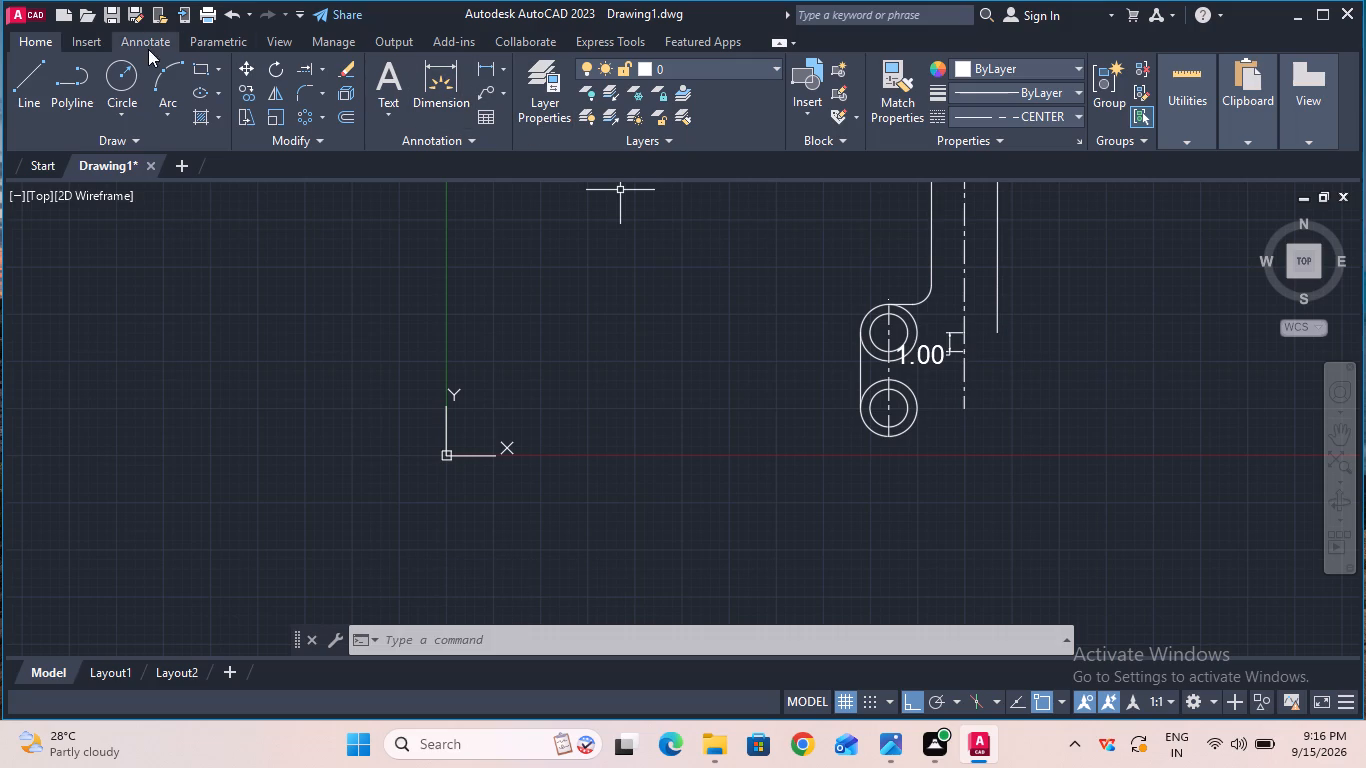
Draw a 1-unit vertical line down from the upper end of the 4-unit line to the dimension's lower extension line.
click(38, 87)
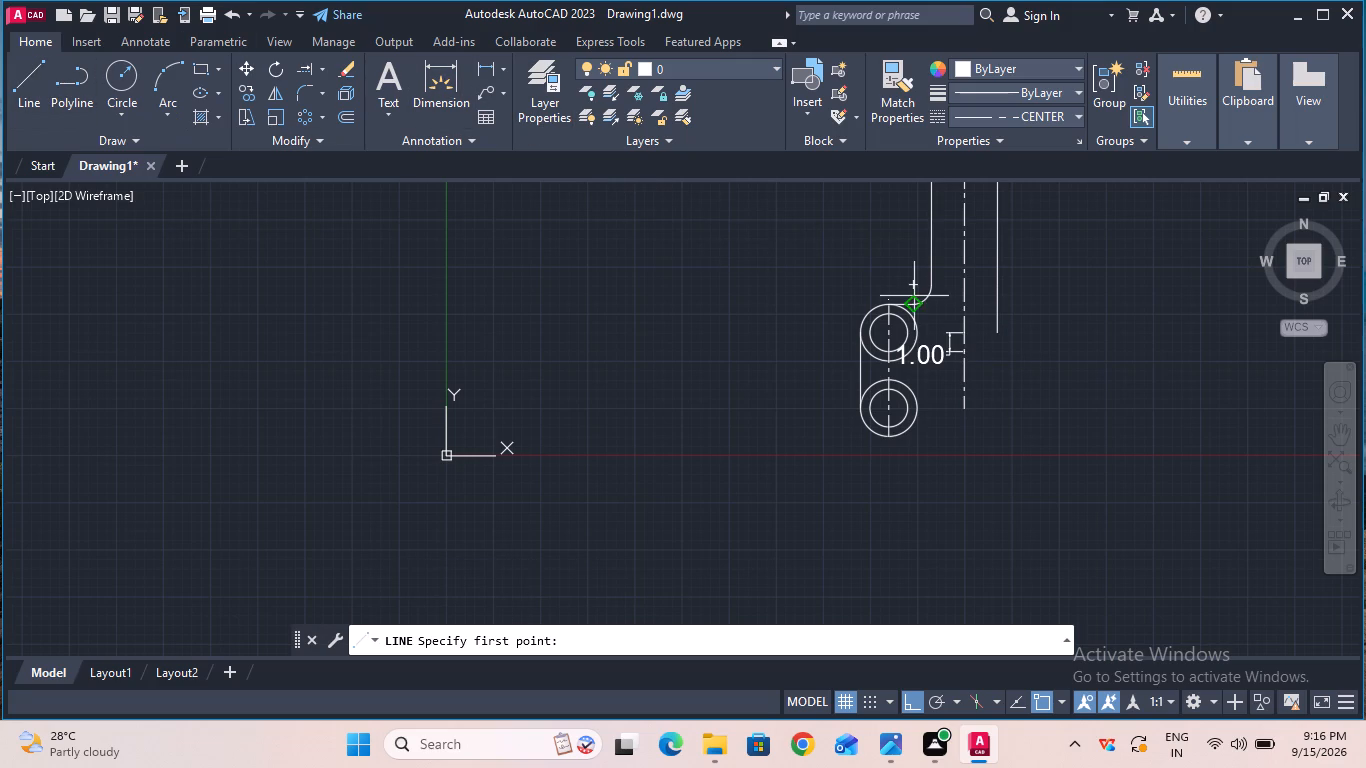
click(963, 332)
click(962, 345)
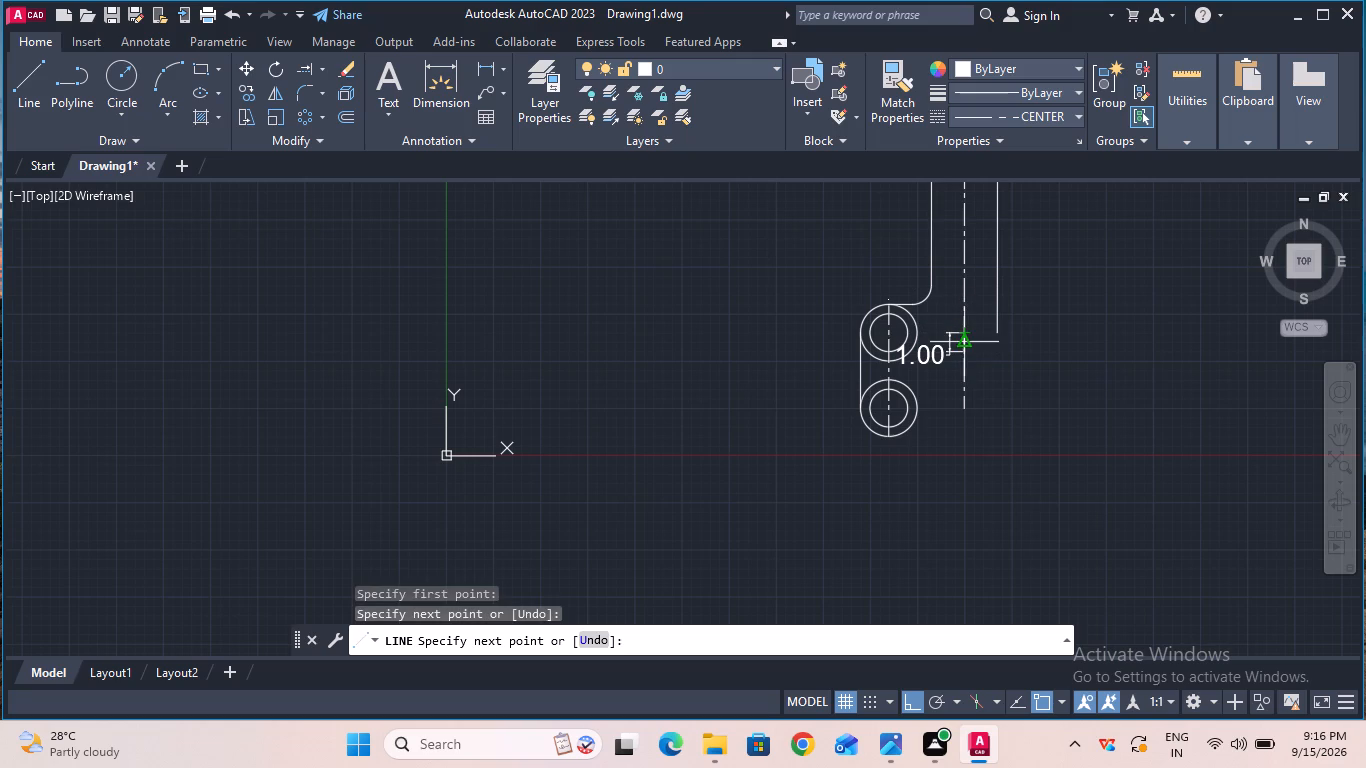
key(Escape)
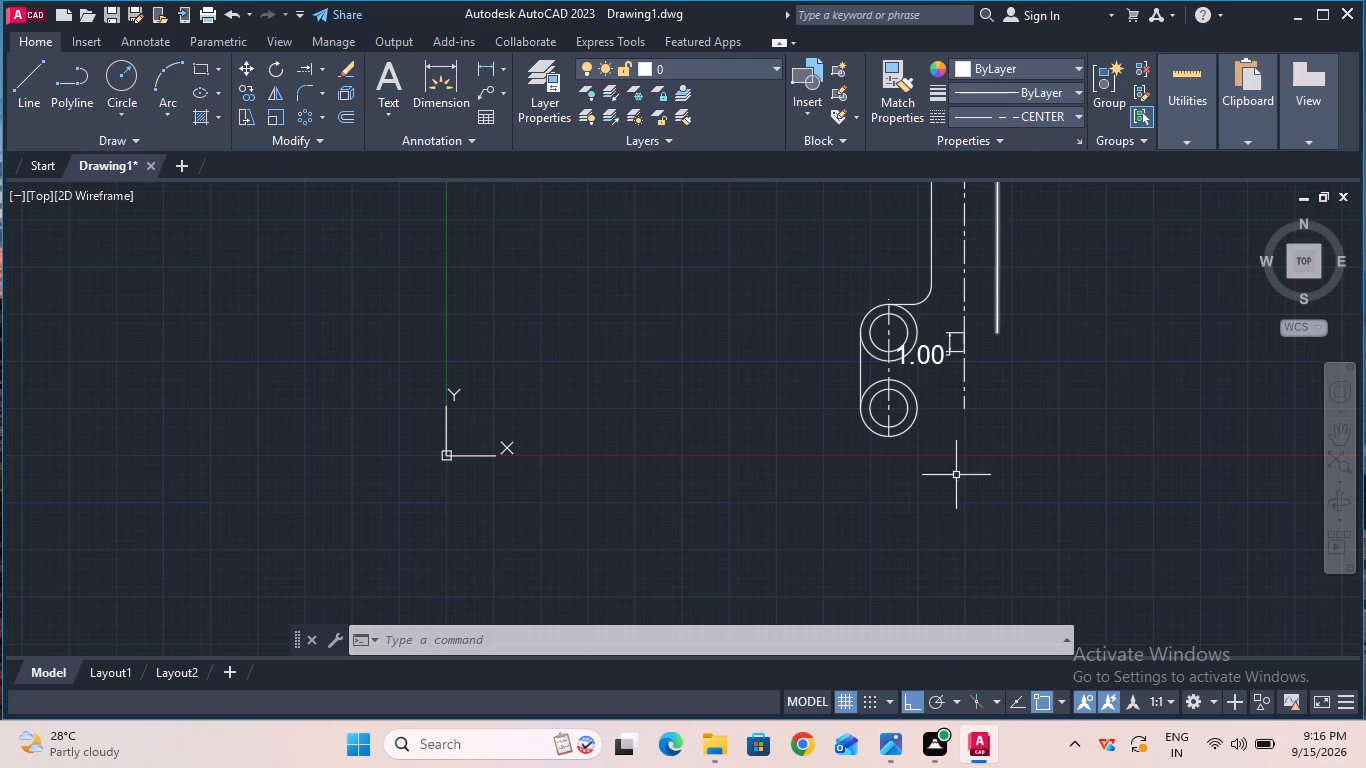
Turn on polar tracking and add 74 as an additional polar angle.
click(938, 709)
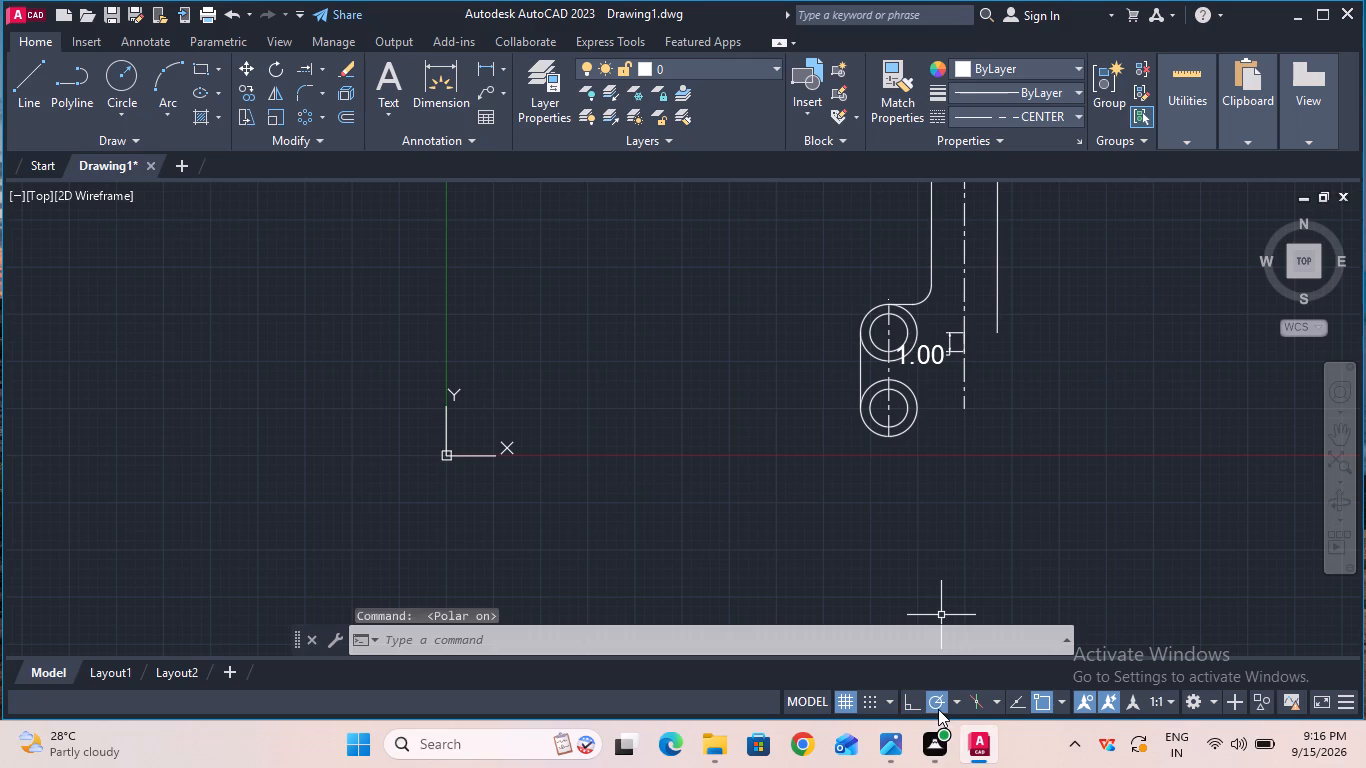
click(950, 709)
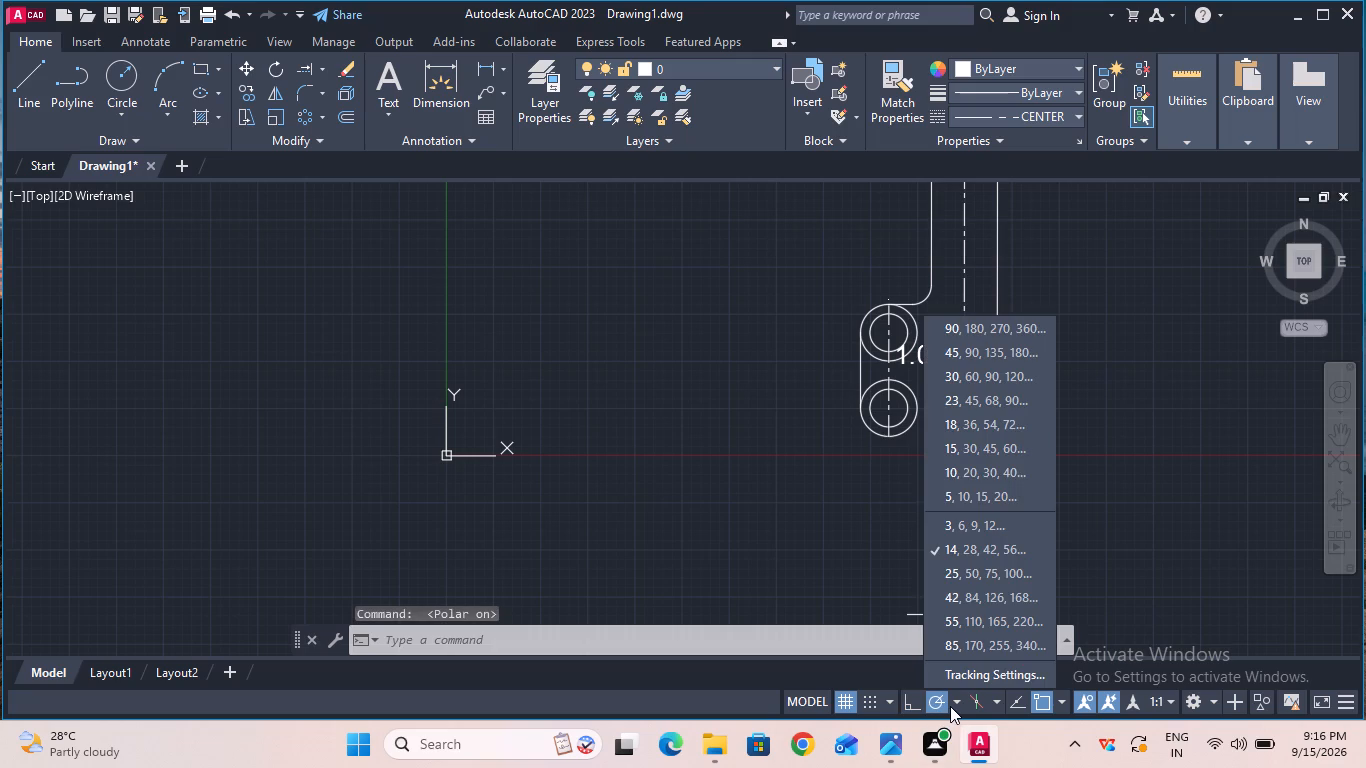
click(950, 678)
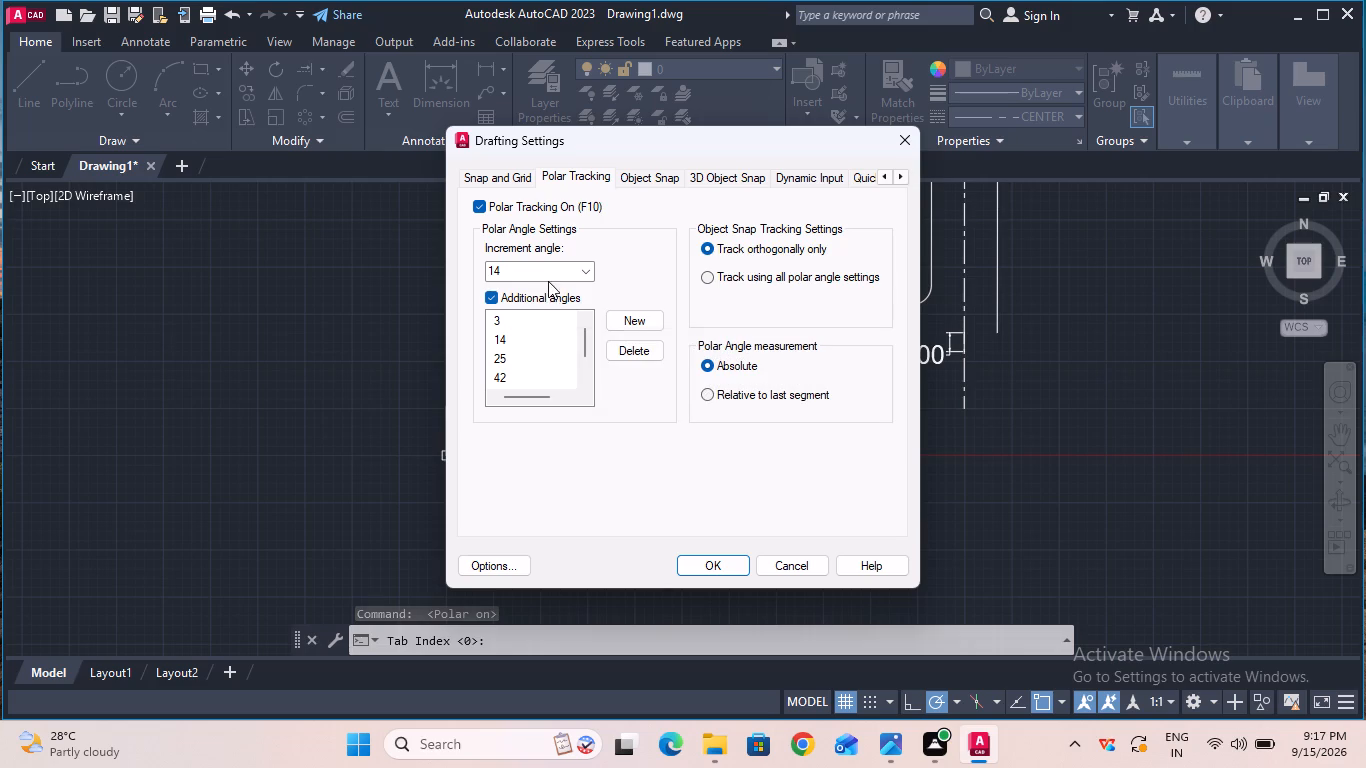
click(630, 320)
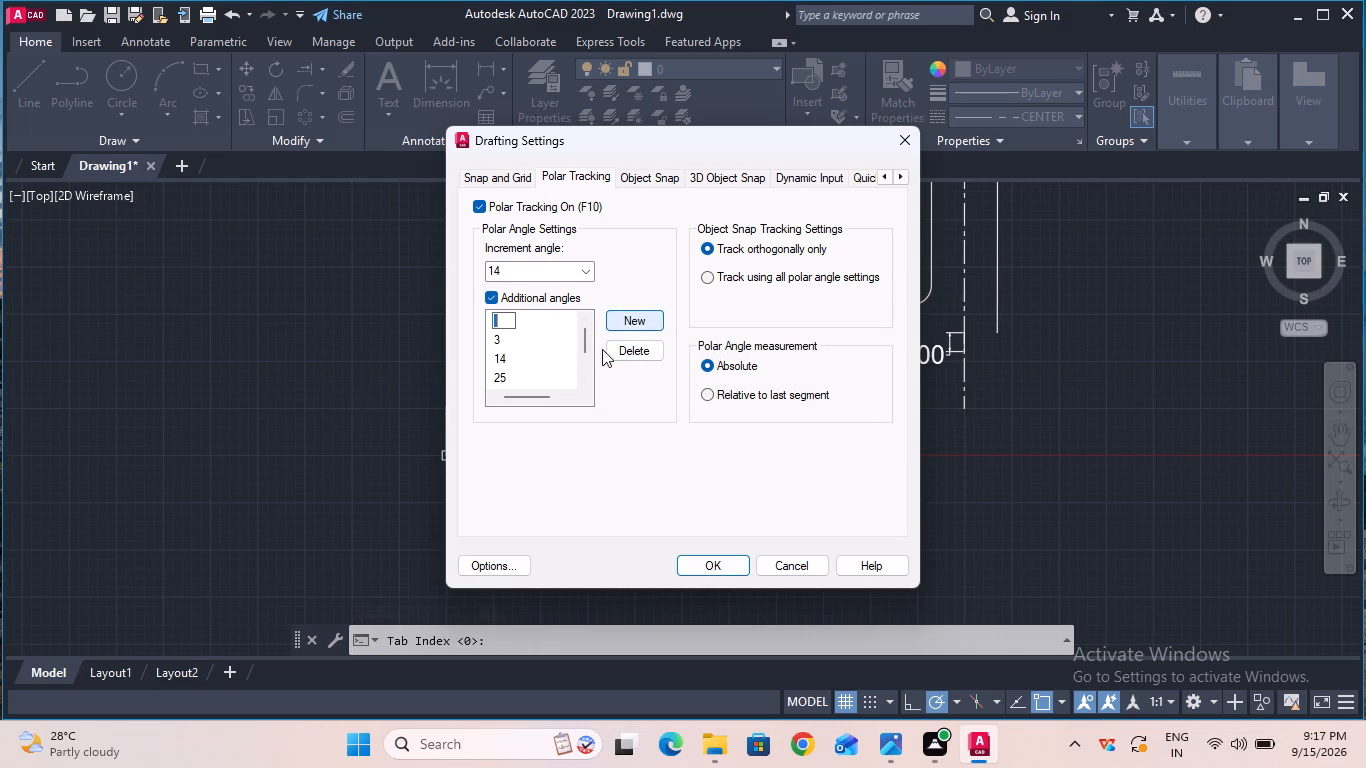
text(74)
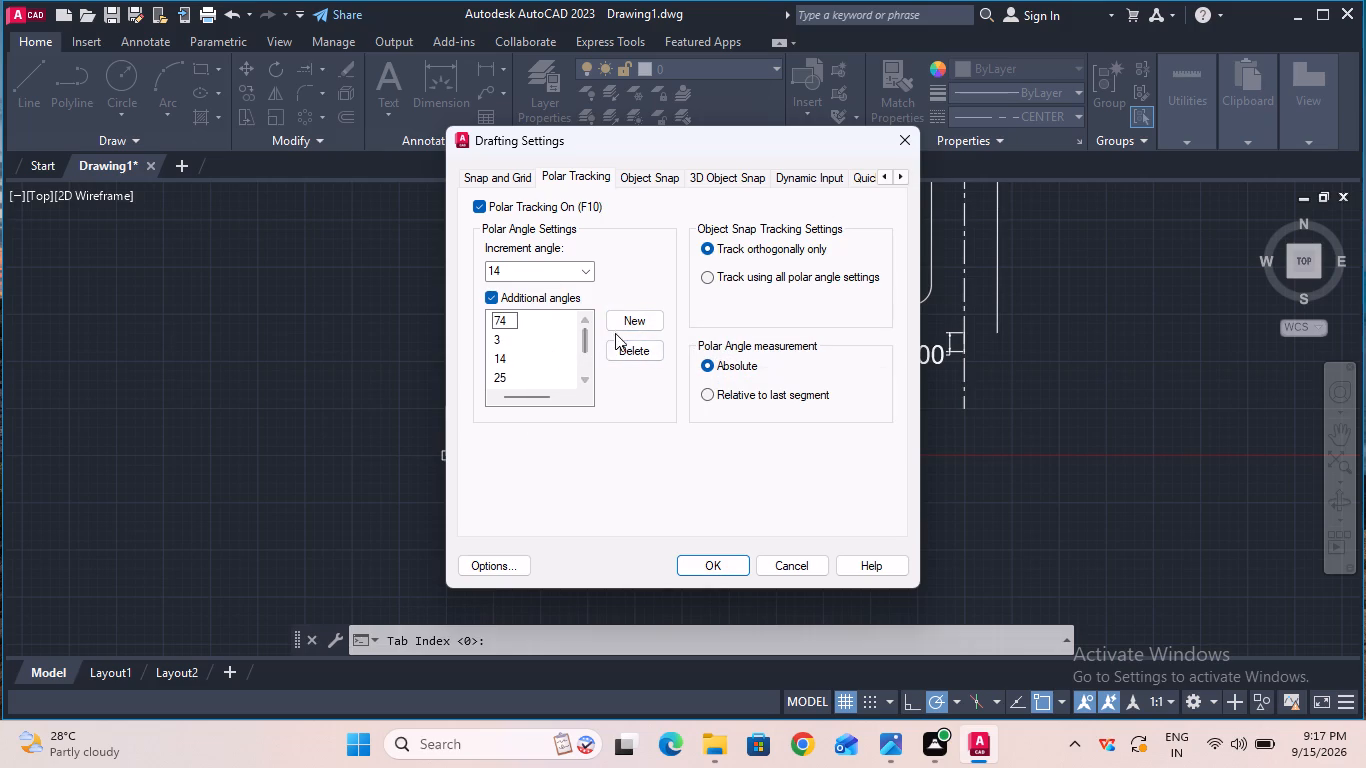
click(701, 558)
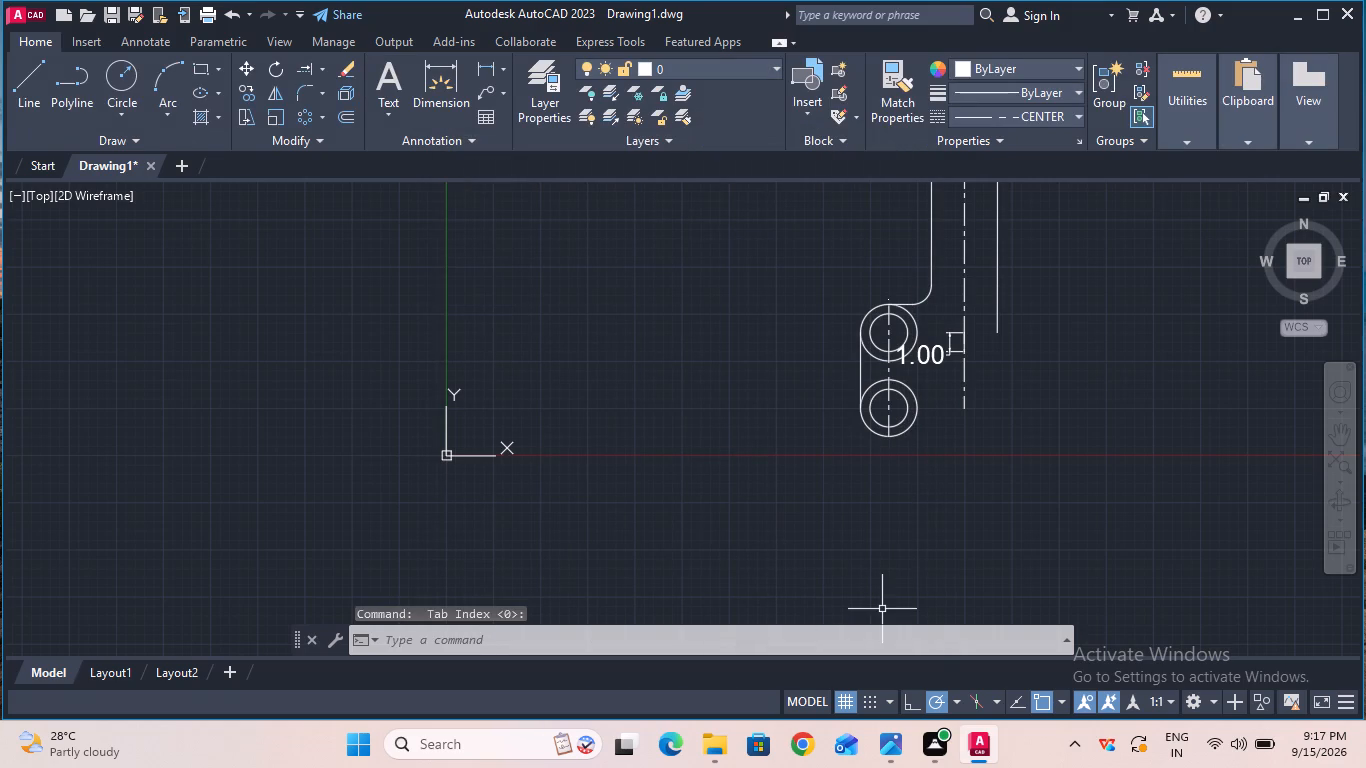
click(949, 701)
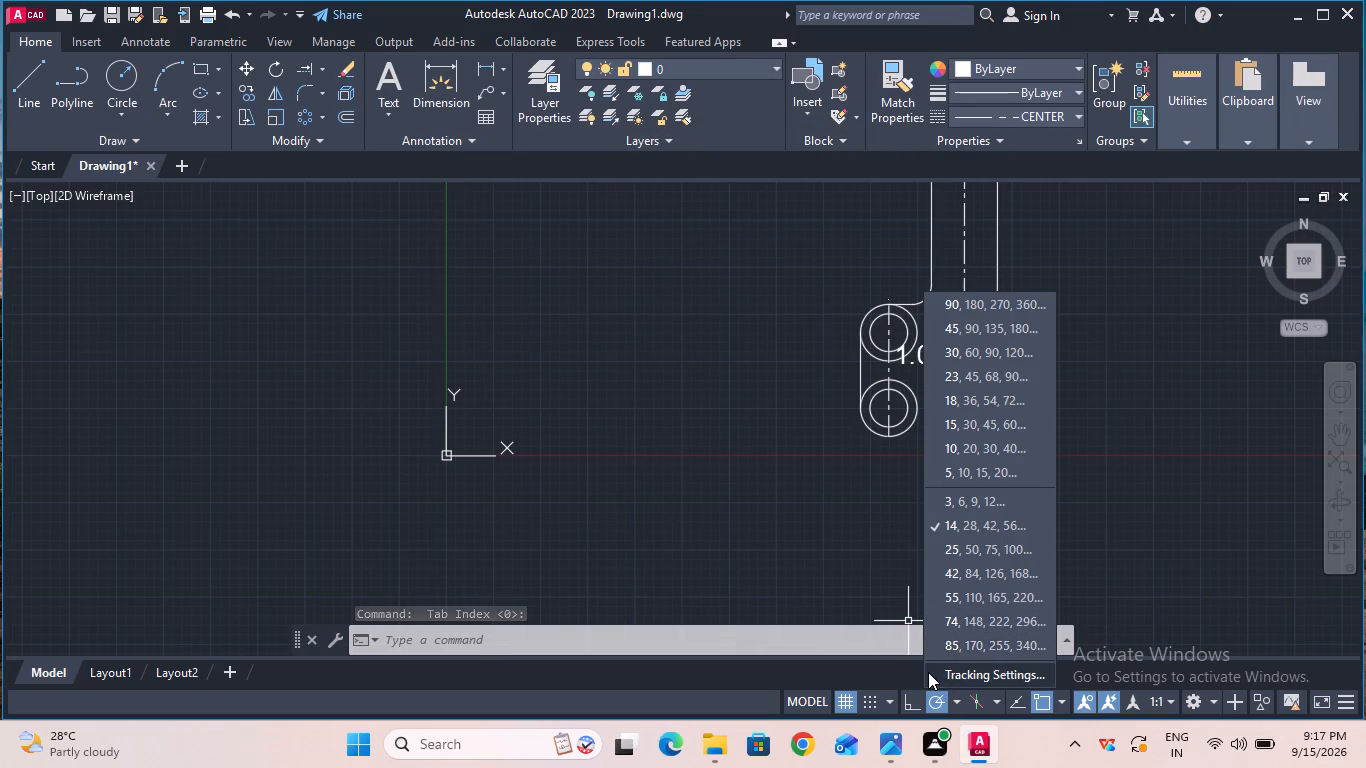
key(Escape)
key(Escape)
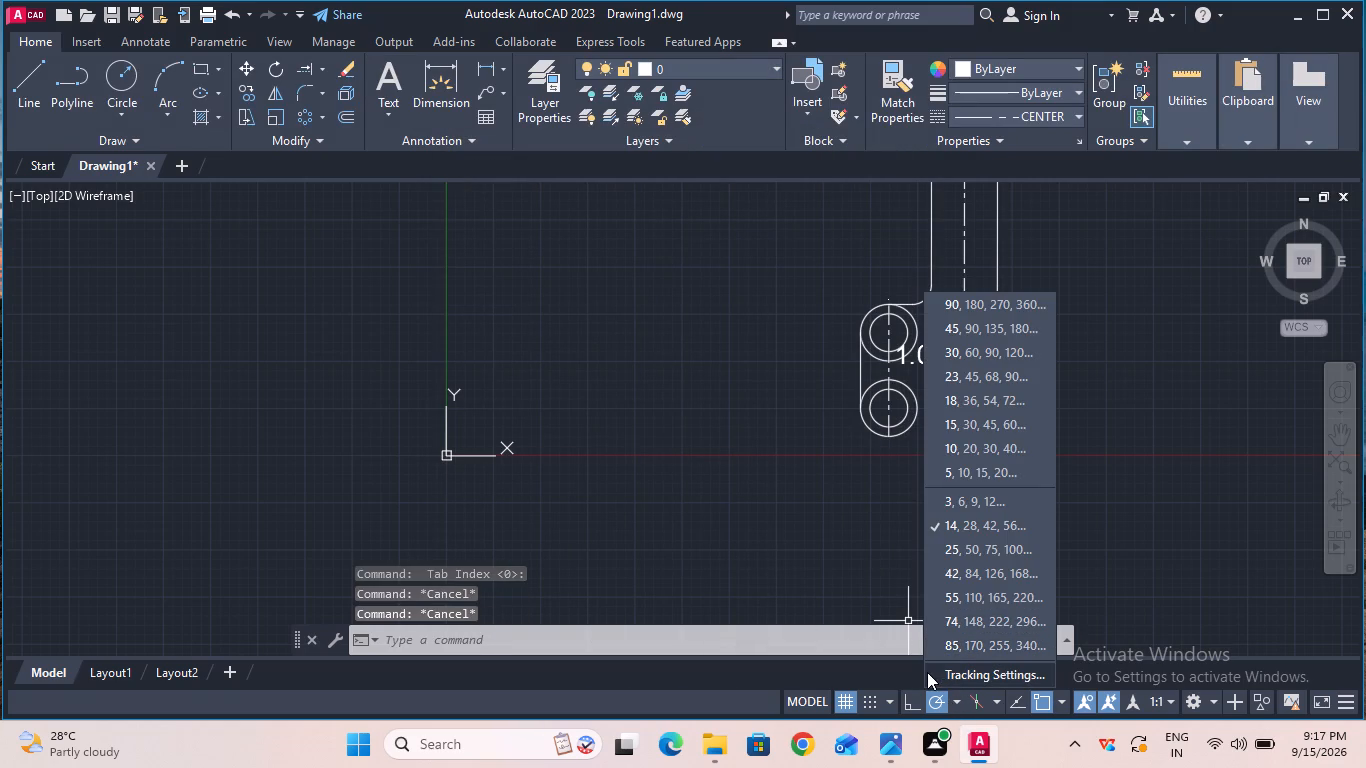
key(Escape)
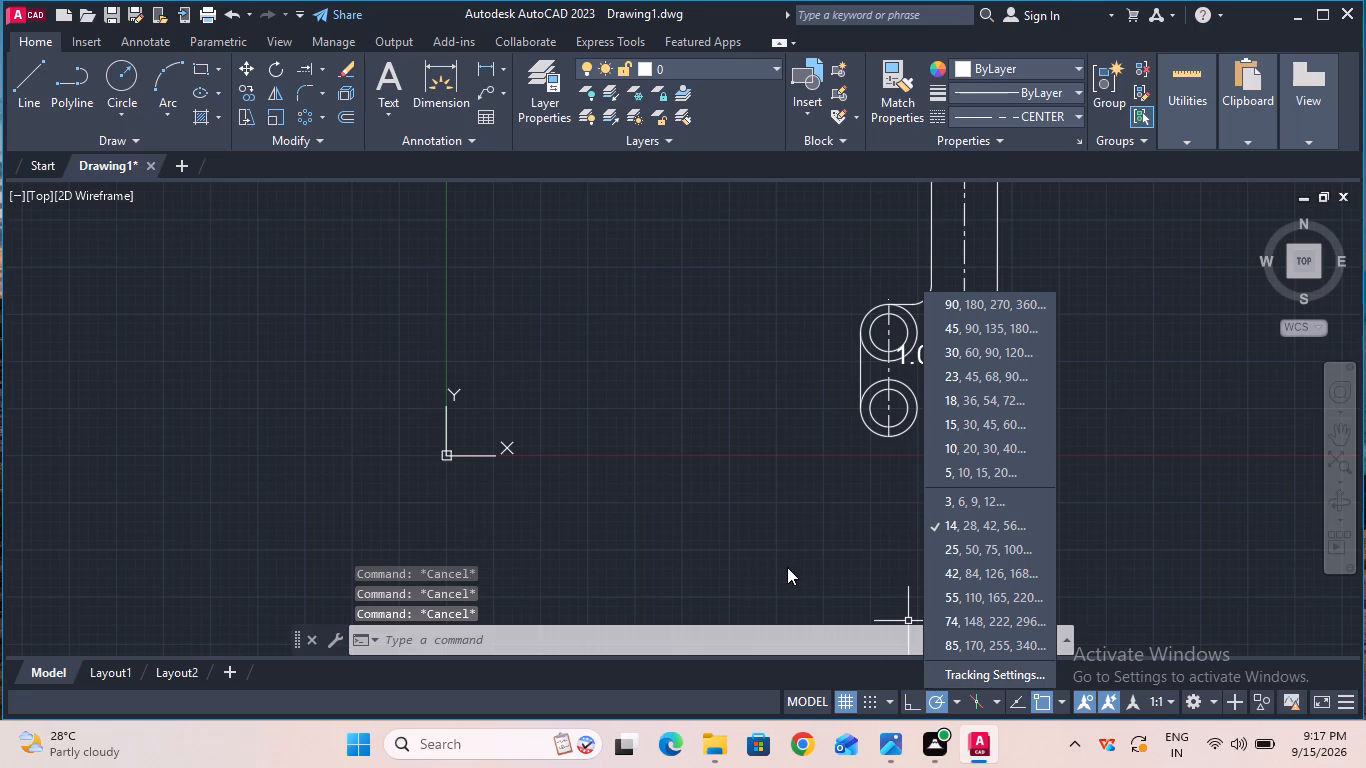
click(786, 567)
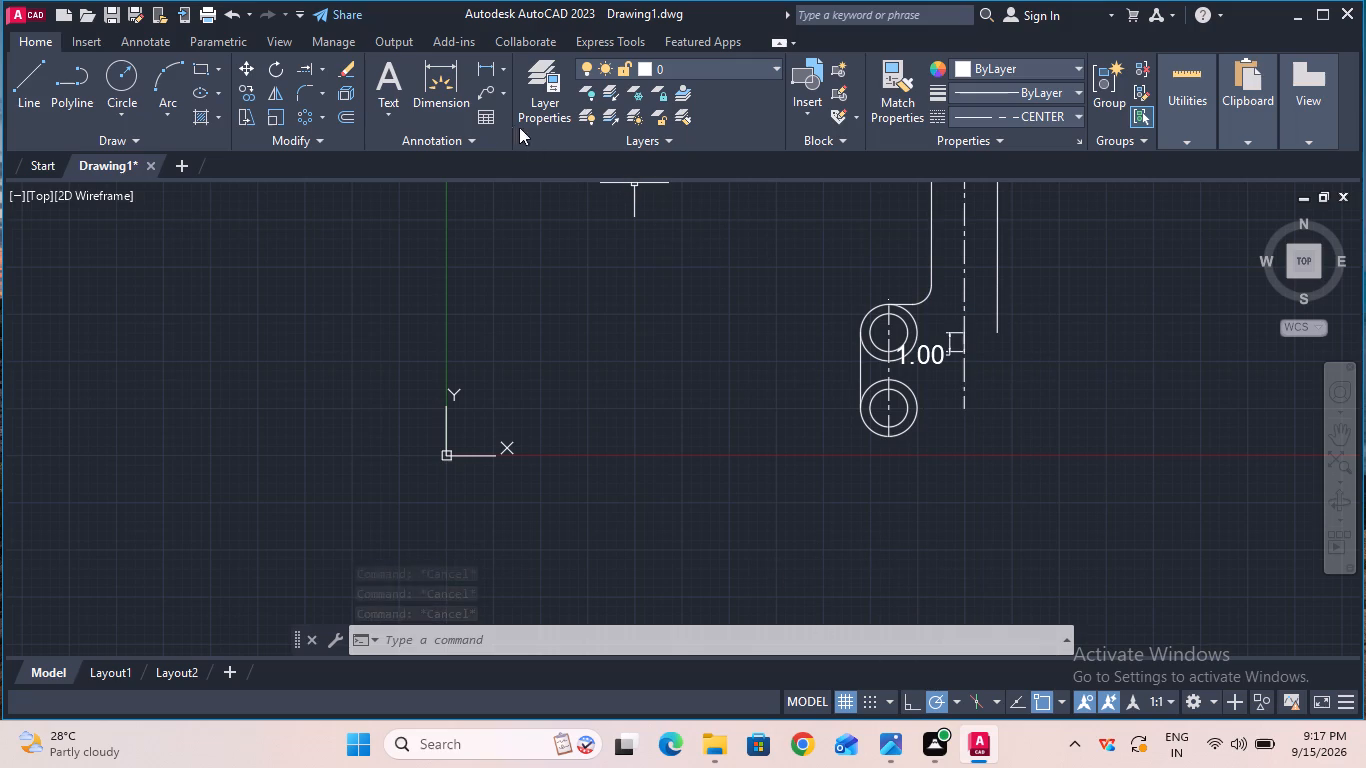
Remove the 1.00 reference dimension beside the centerline using Trim.
click(324, 69)
click(341, 102)
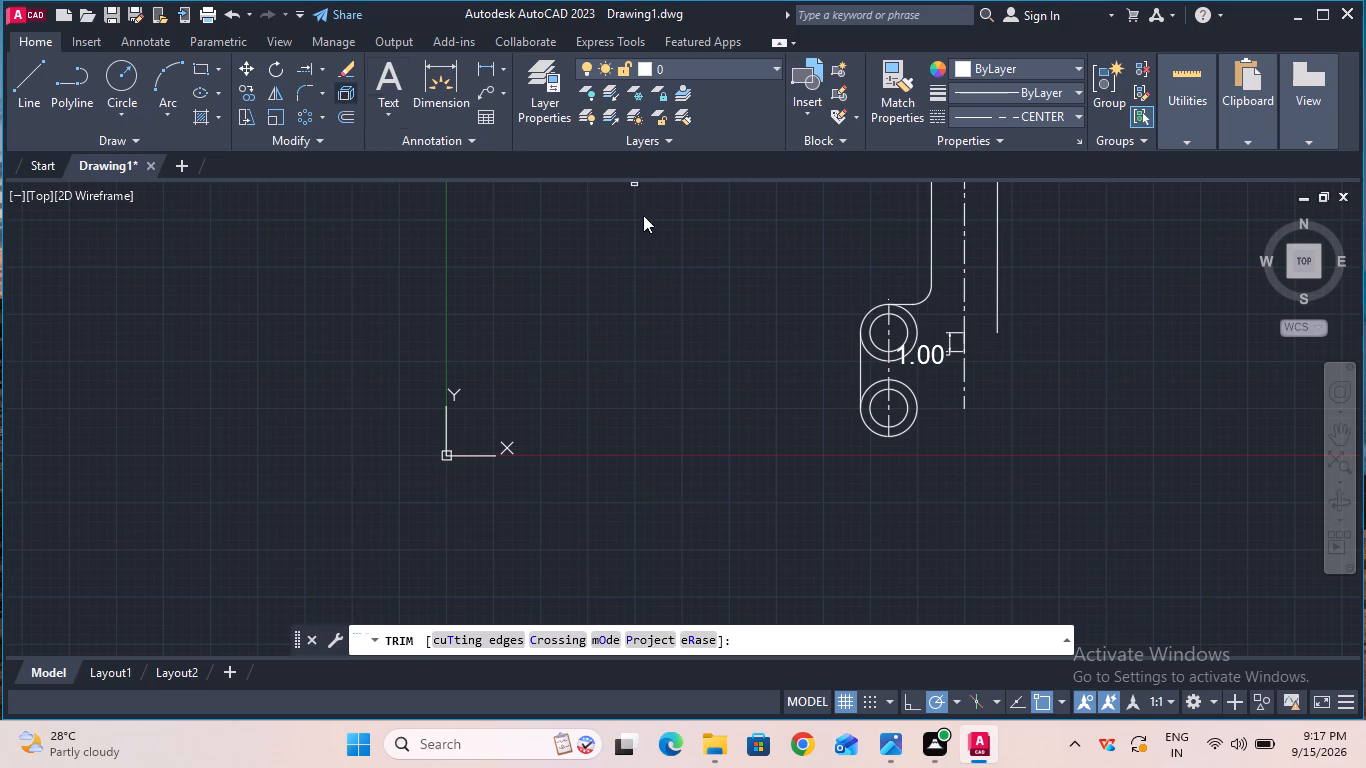
click(944, 350)
key(Escape)
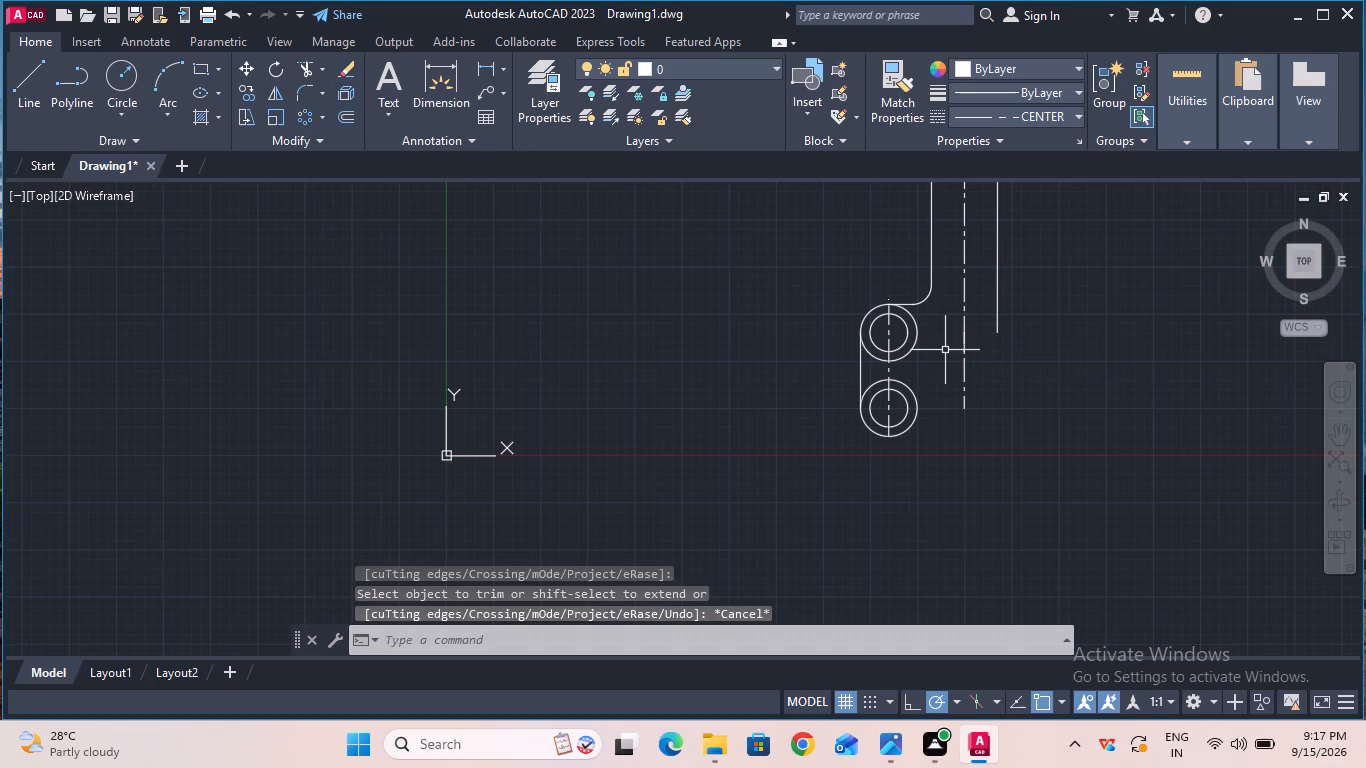
Set the polar tracking increment to 74 degrees.
click(961, 696)
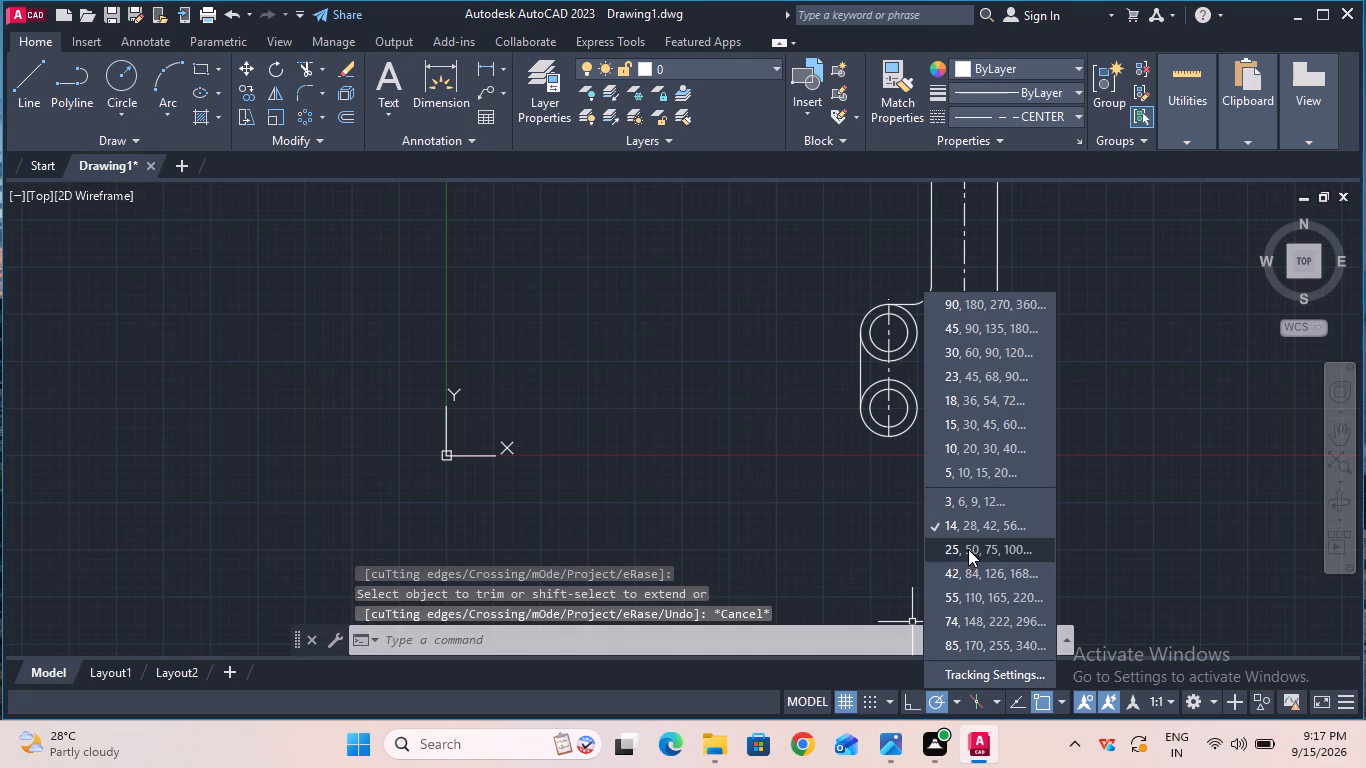
click(982, 625)
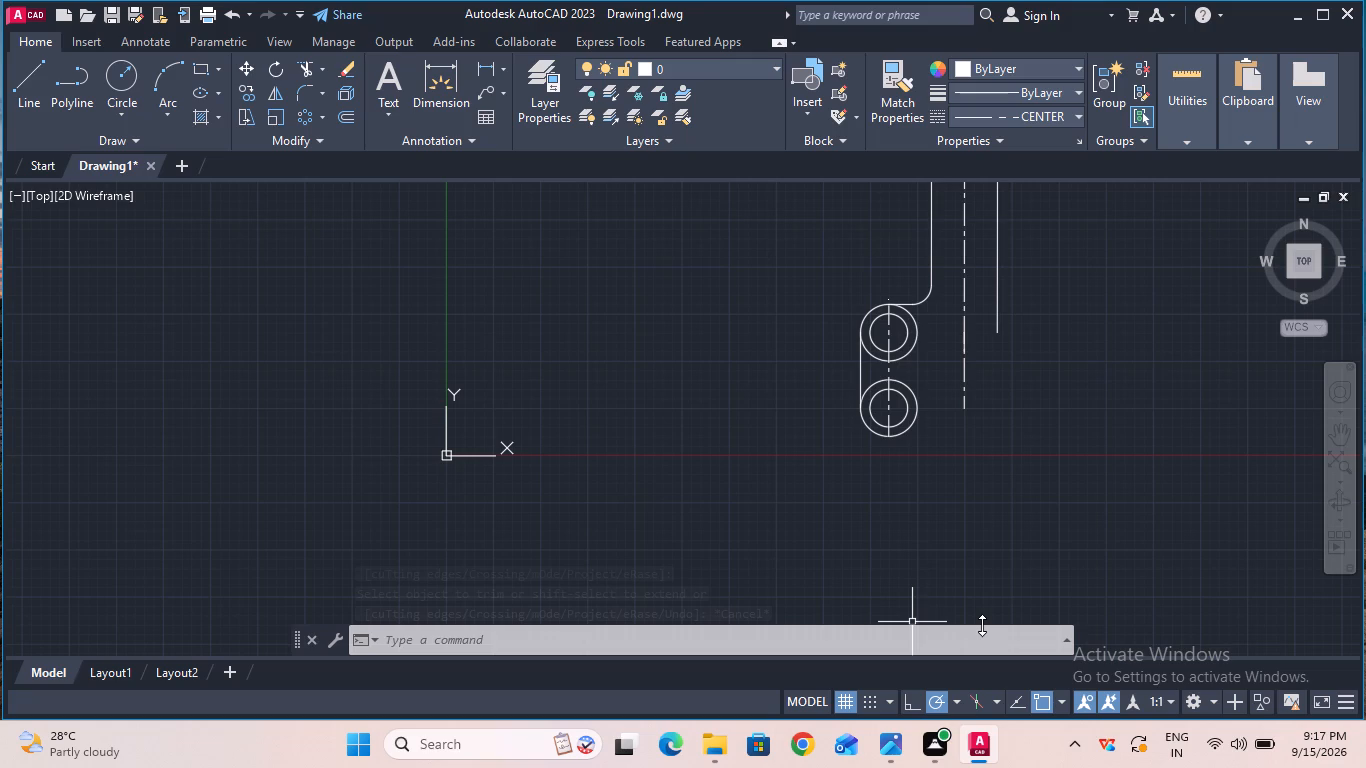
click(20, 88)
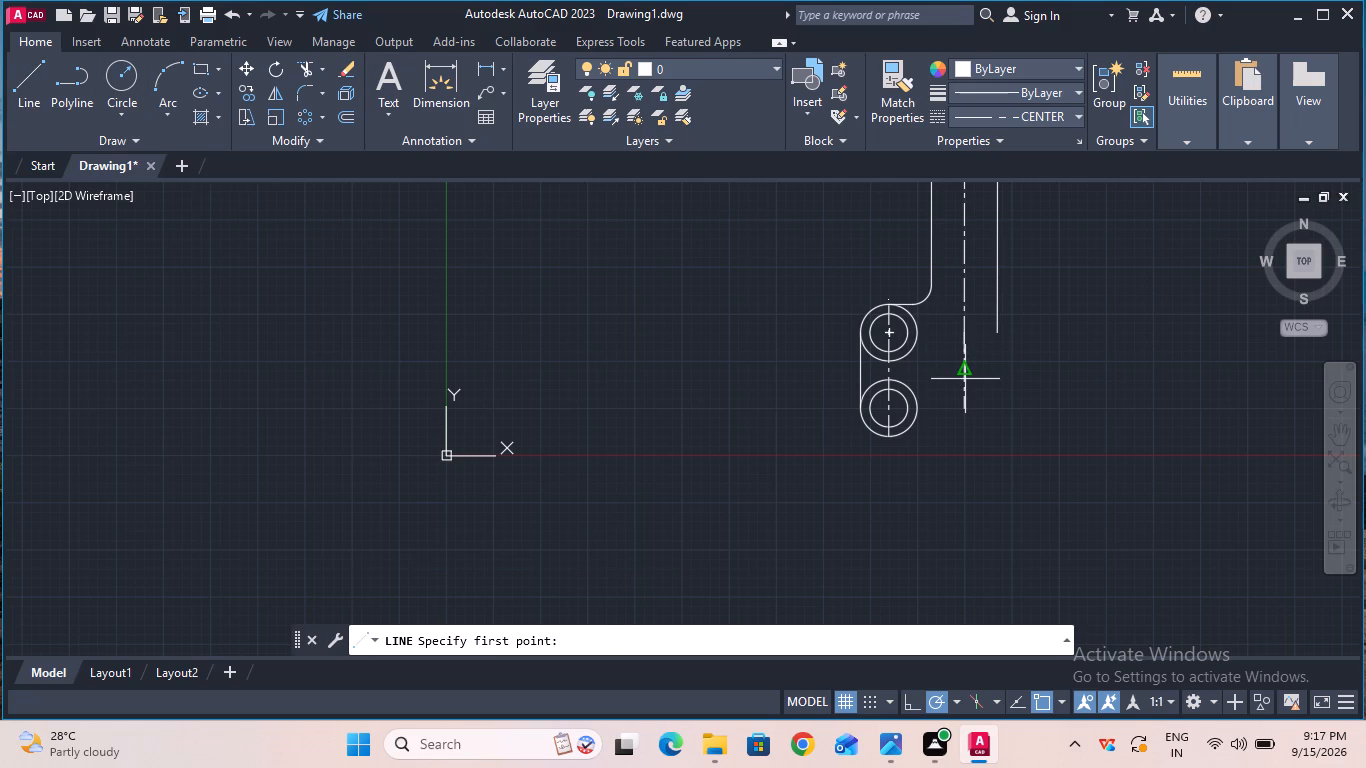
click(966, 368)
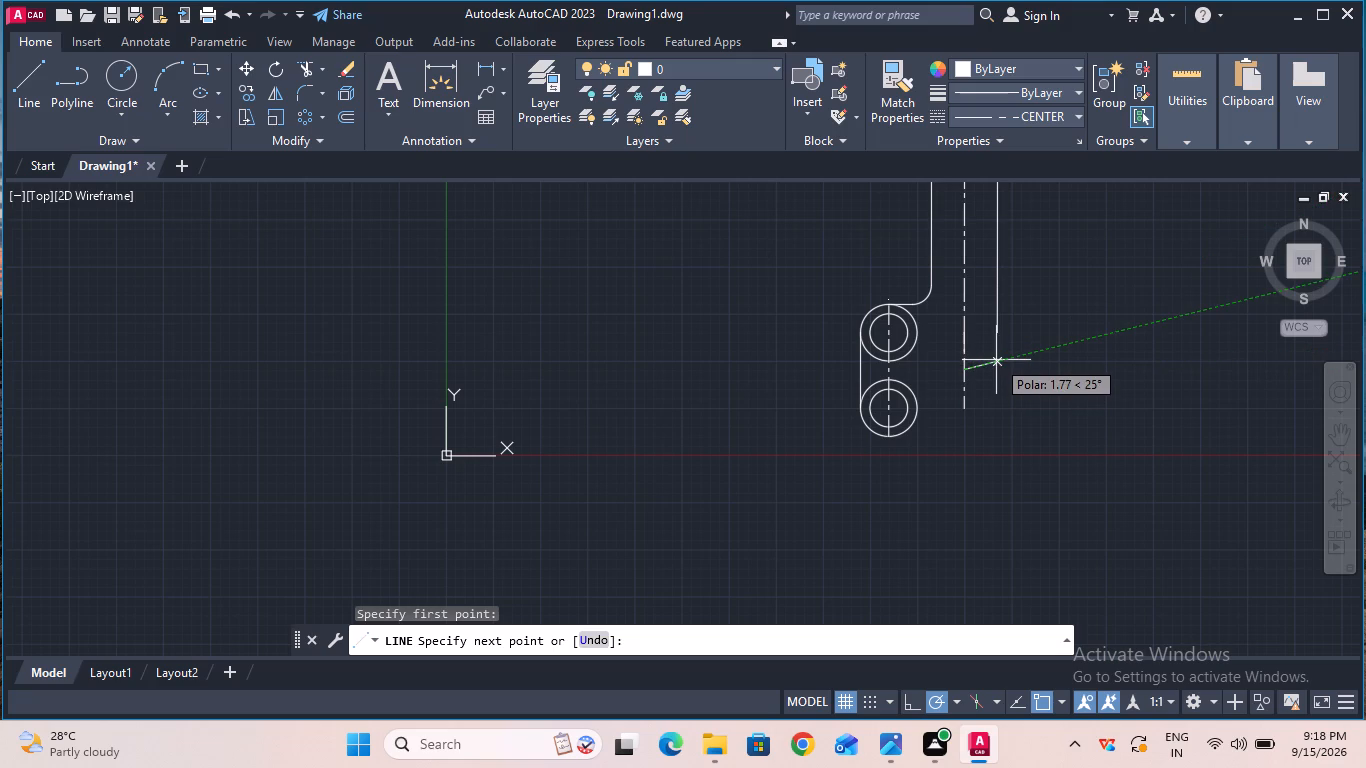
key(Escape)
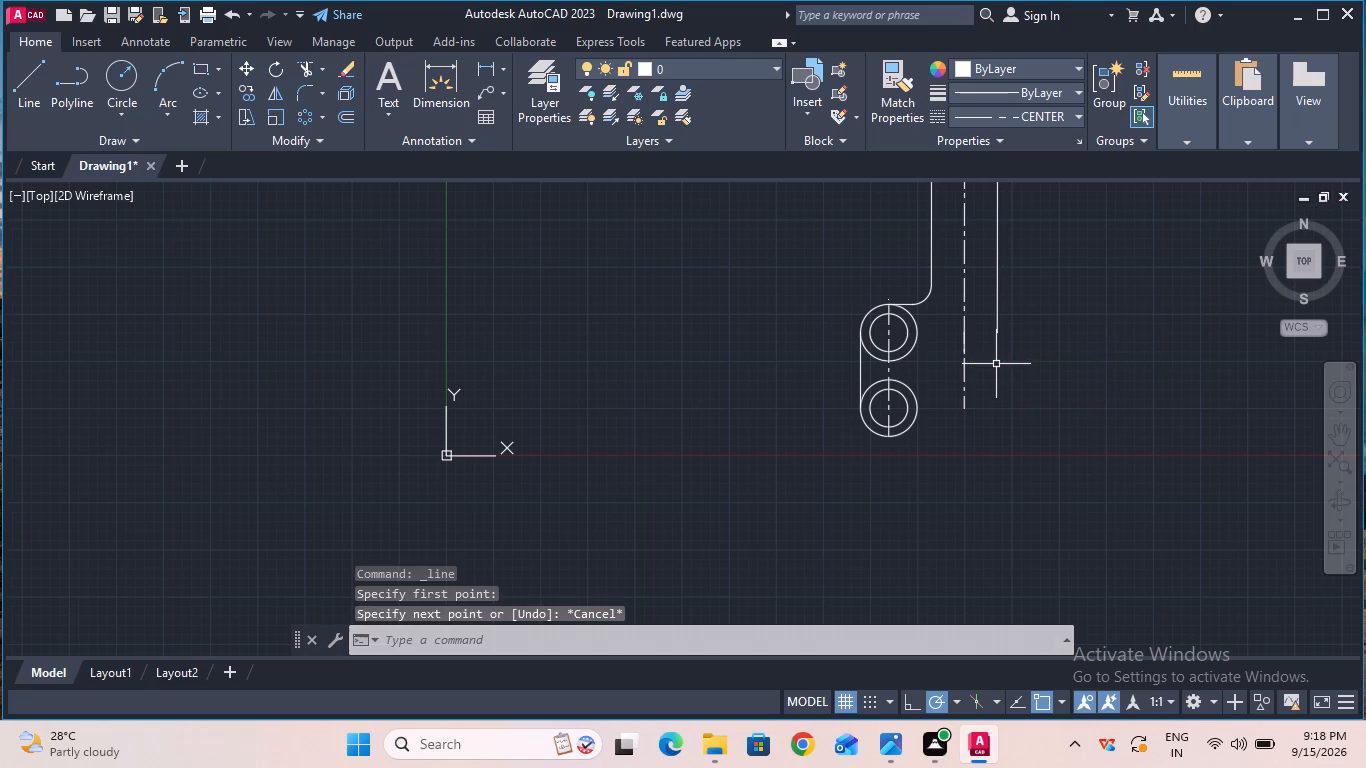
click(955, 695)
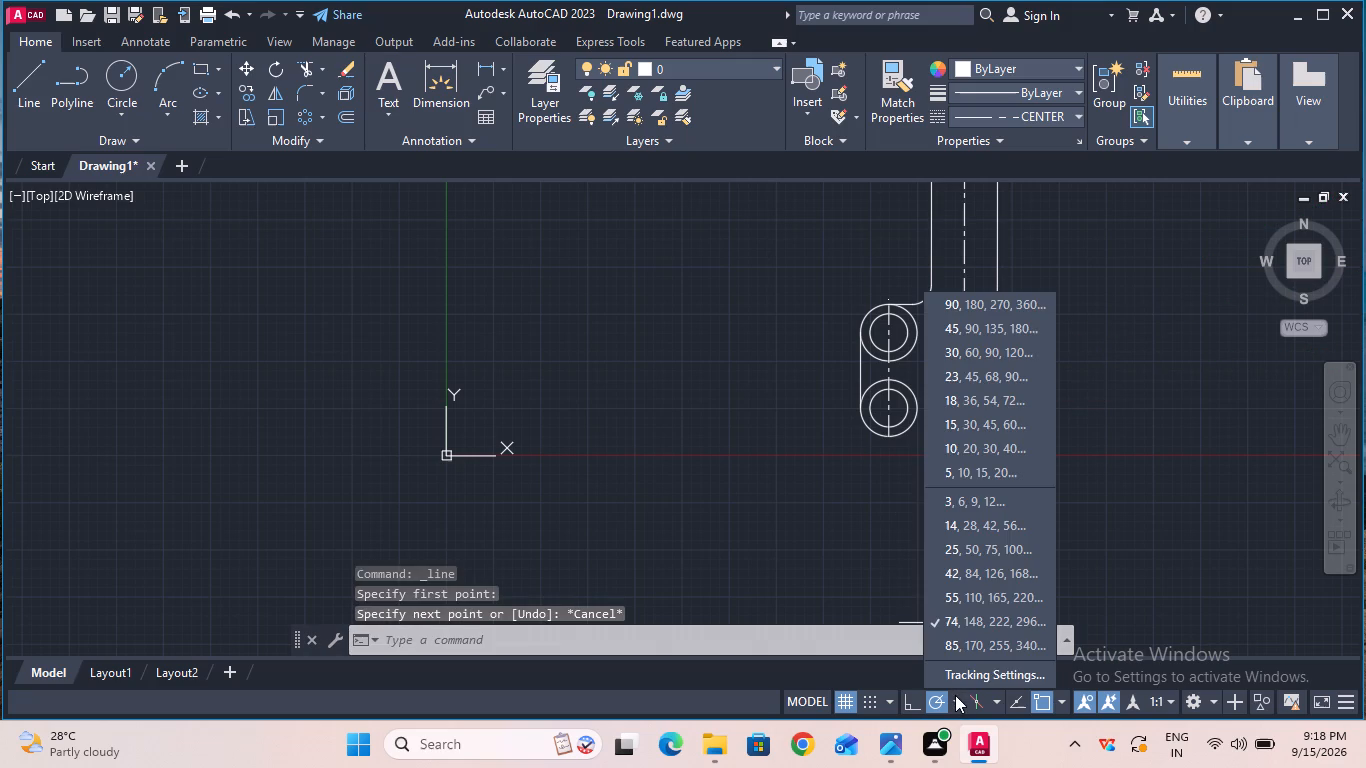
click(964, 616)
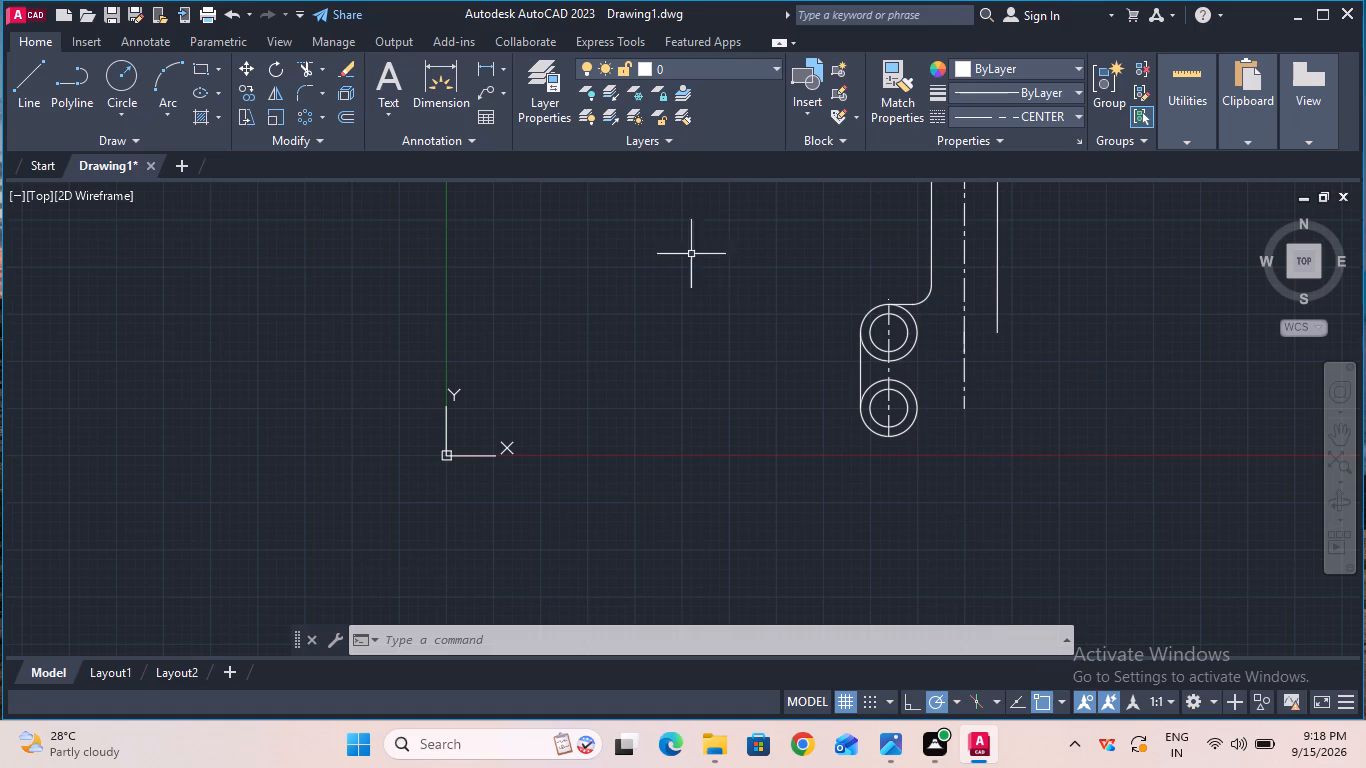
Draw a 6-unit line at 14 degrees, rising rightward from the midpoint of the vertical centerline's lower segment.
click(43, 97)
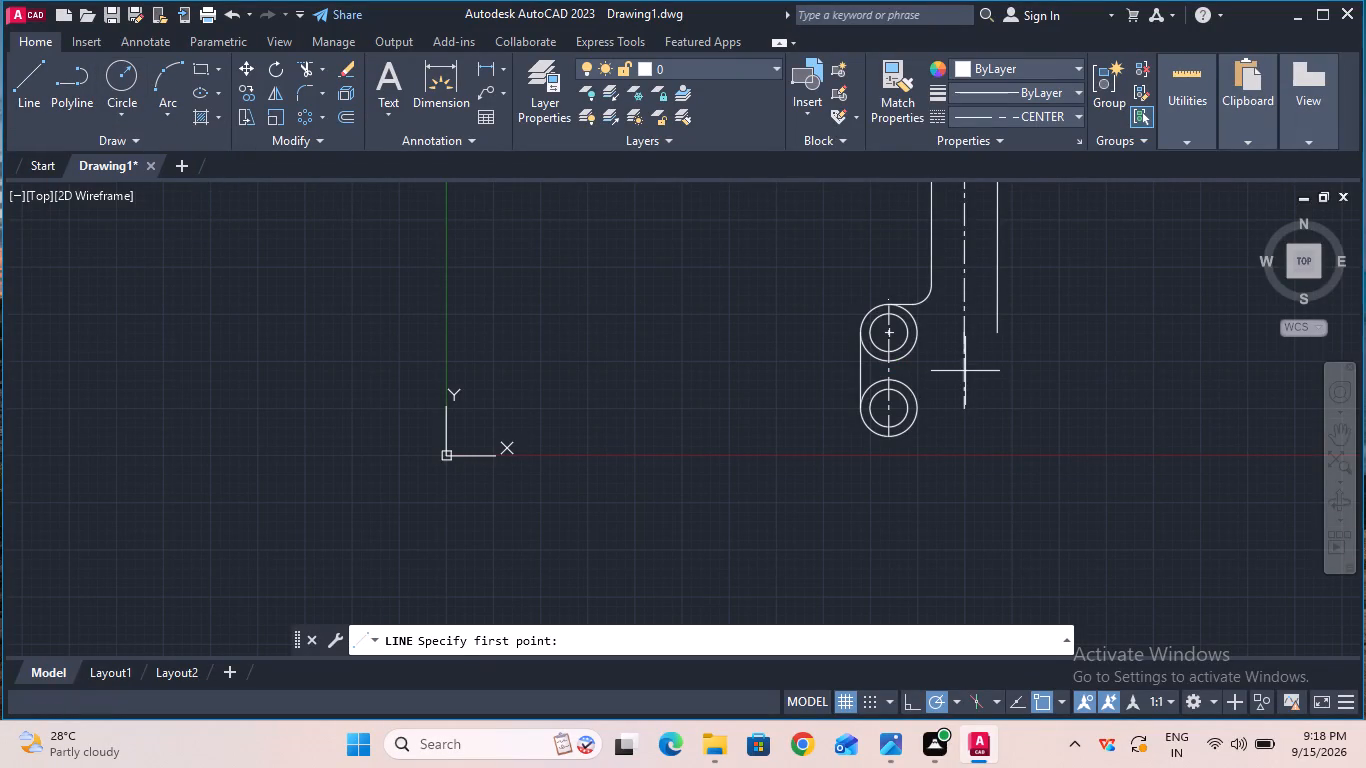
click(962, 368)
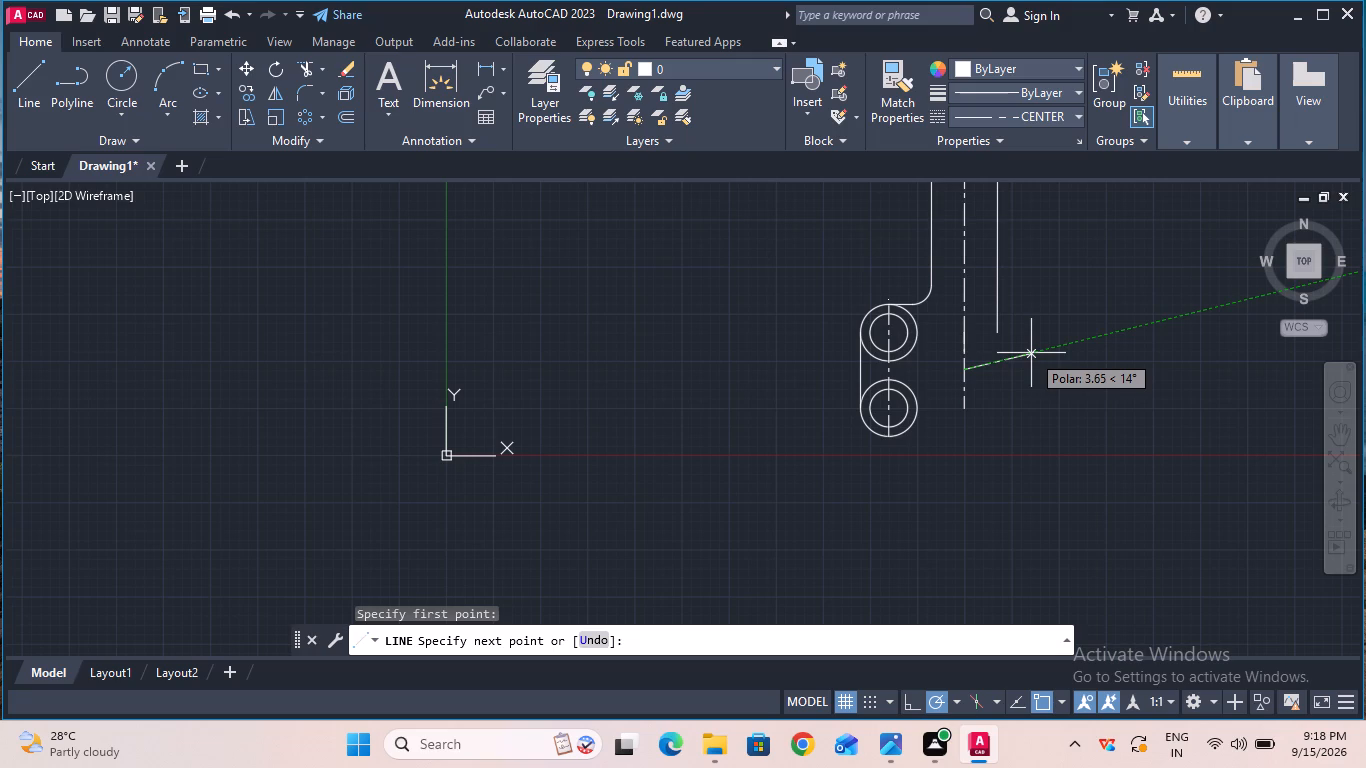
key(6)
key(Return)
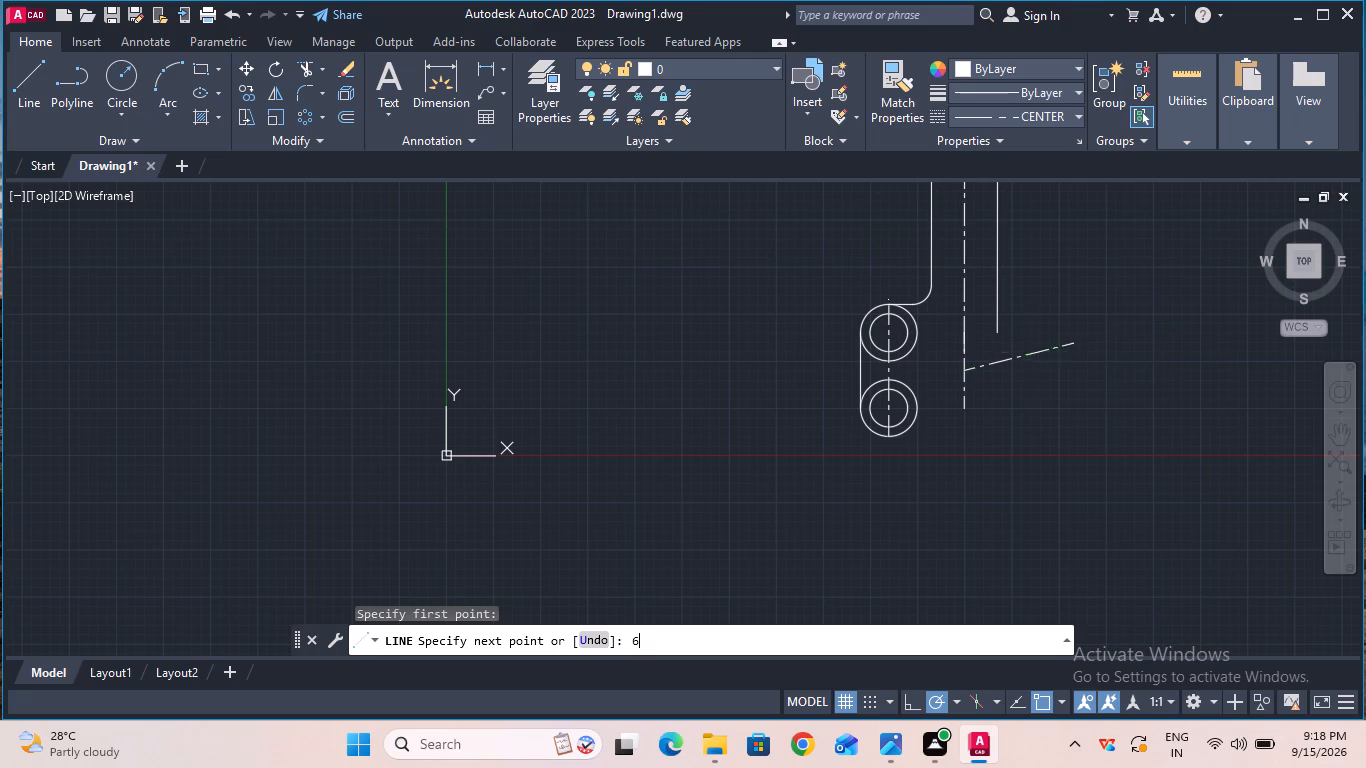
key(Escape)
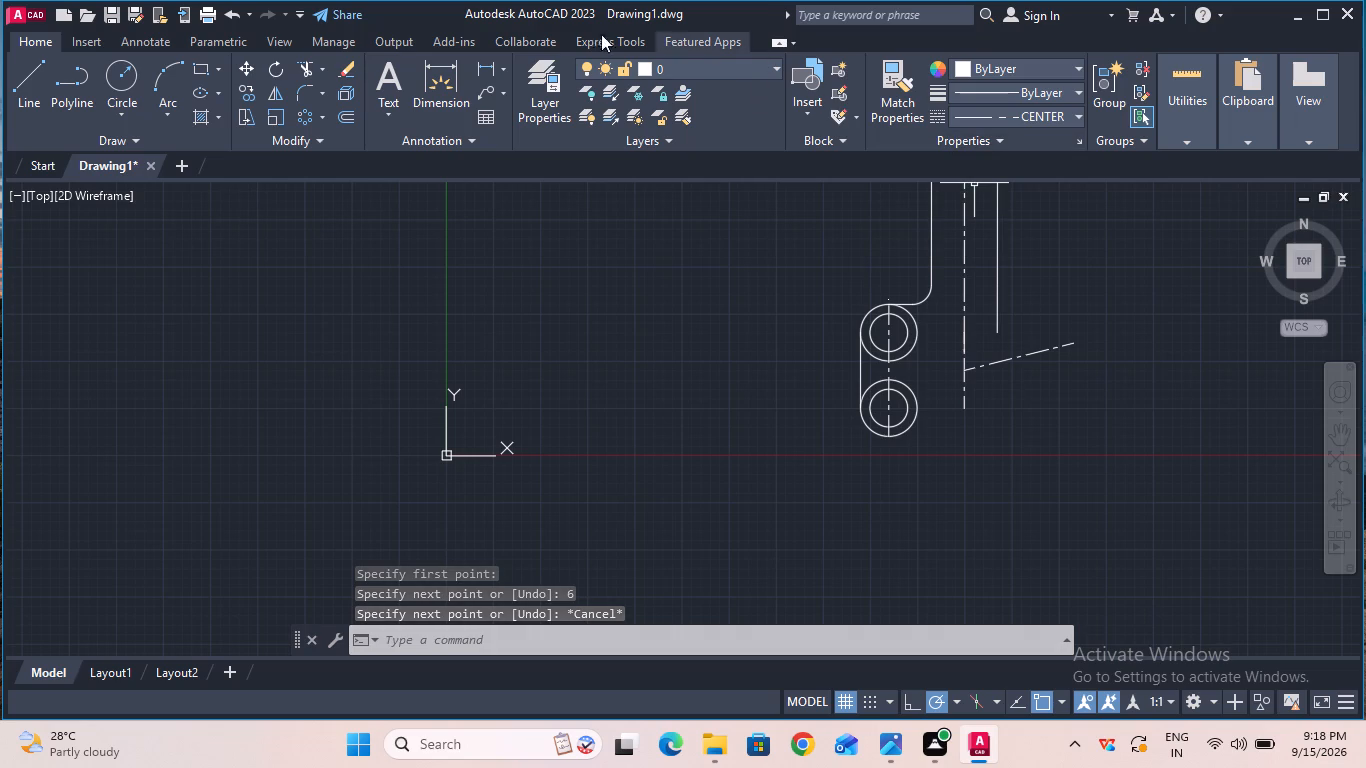
Check the angle between the vertical centerline and the new slanted line with an angular dimension, without placing it.
click(502, 69)
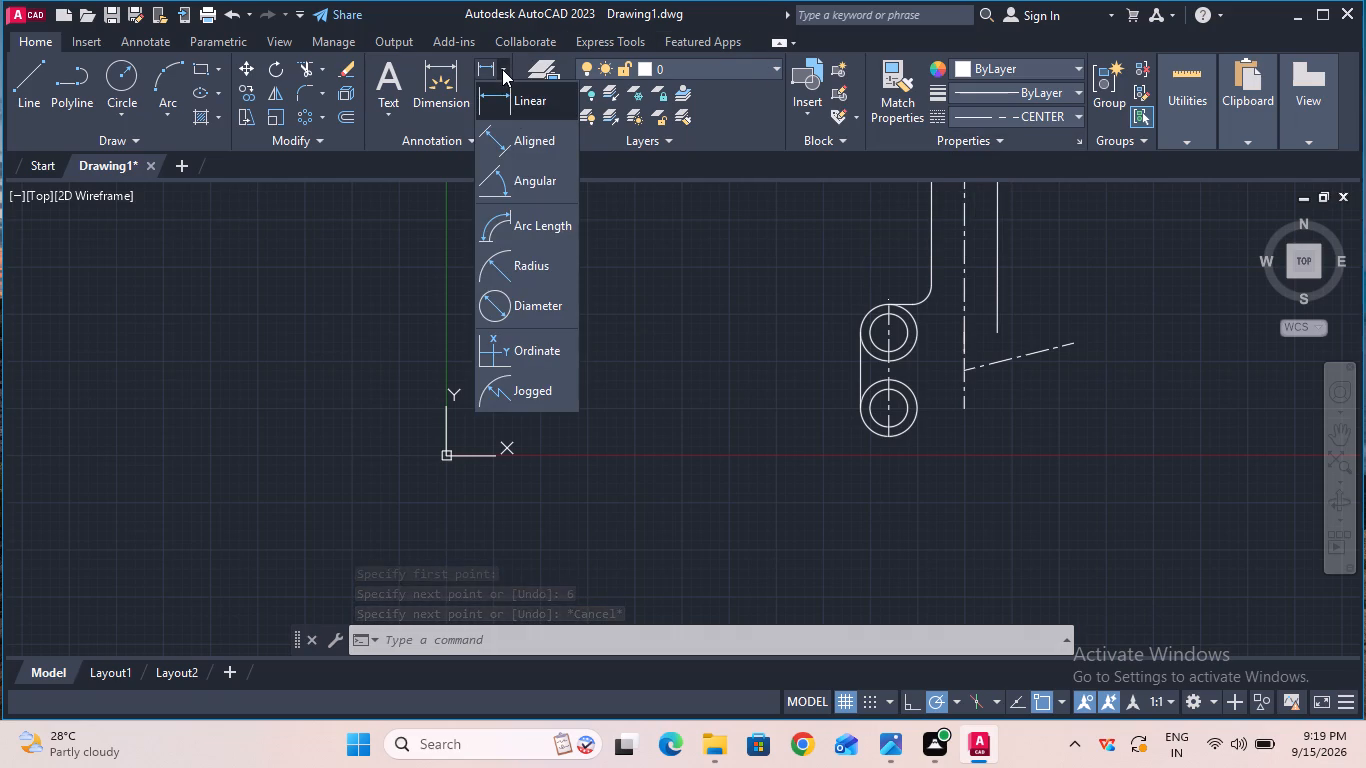
click(519, 176)
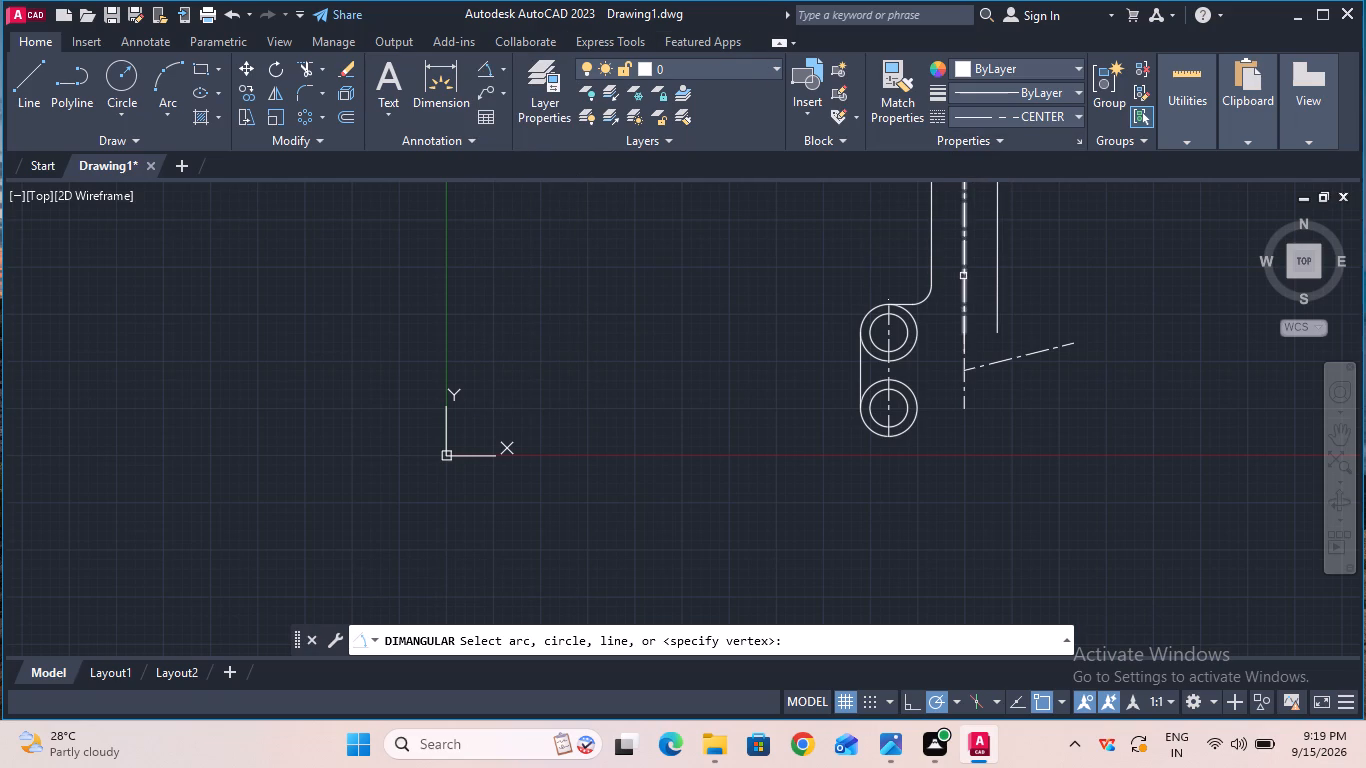
click(964, 278)
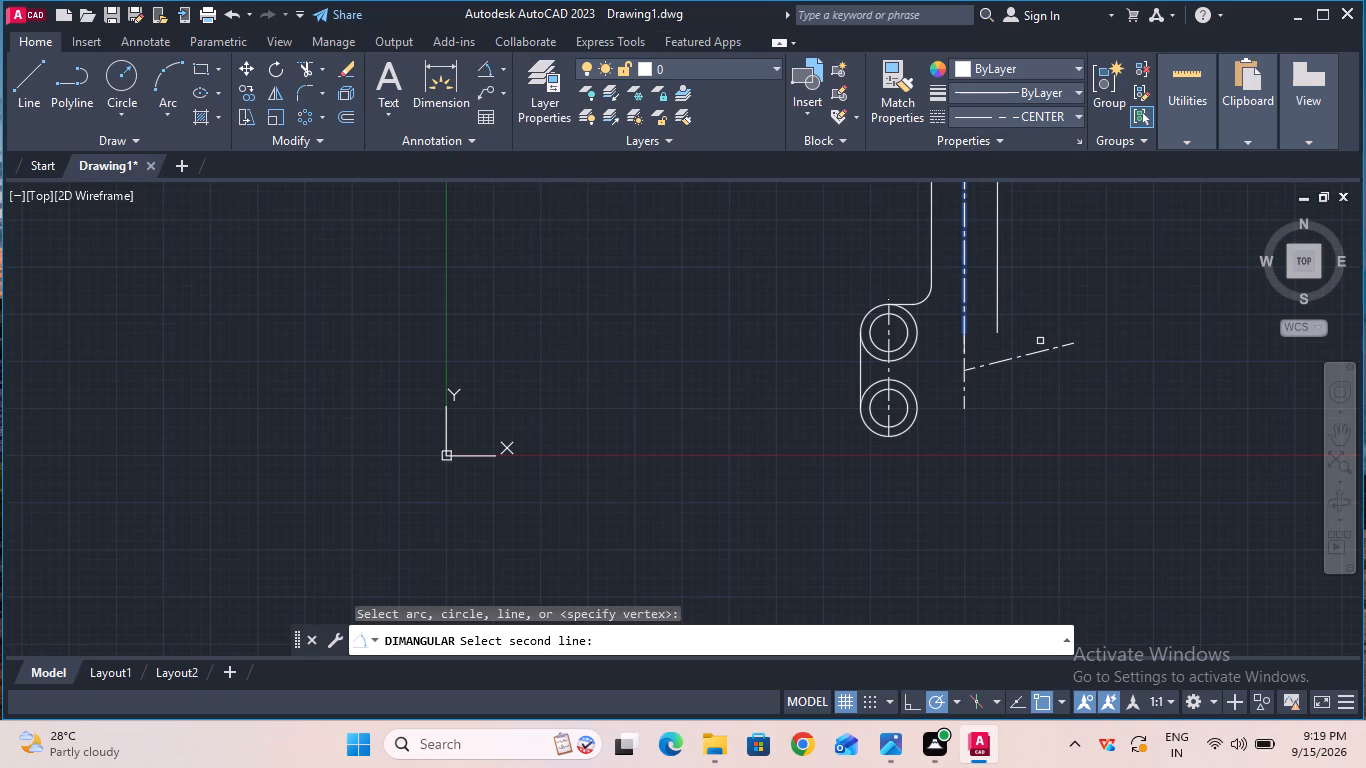
click(1040, 351)
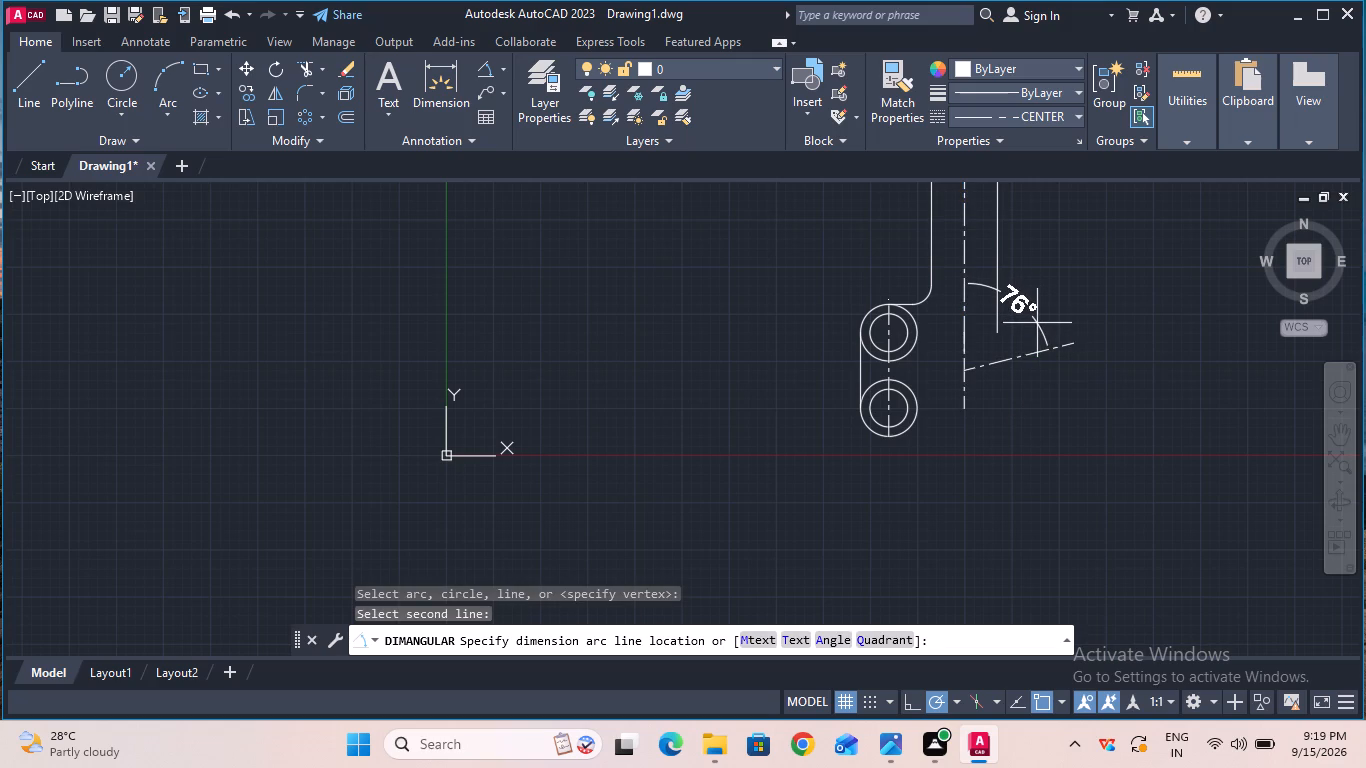
key(Escape)
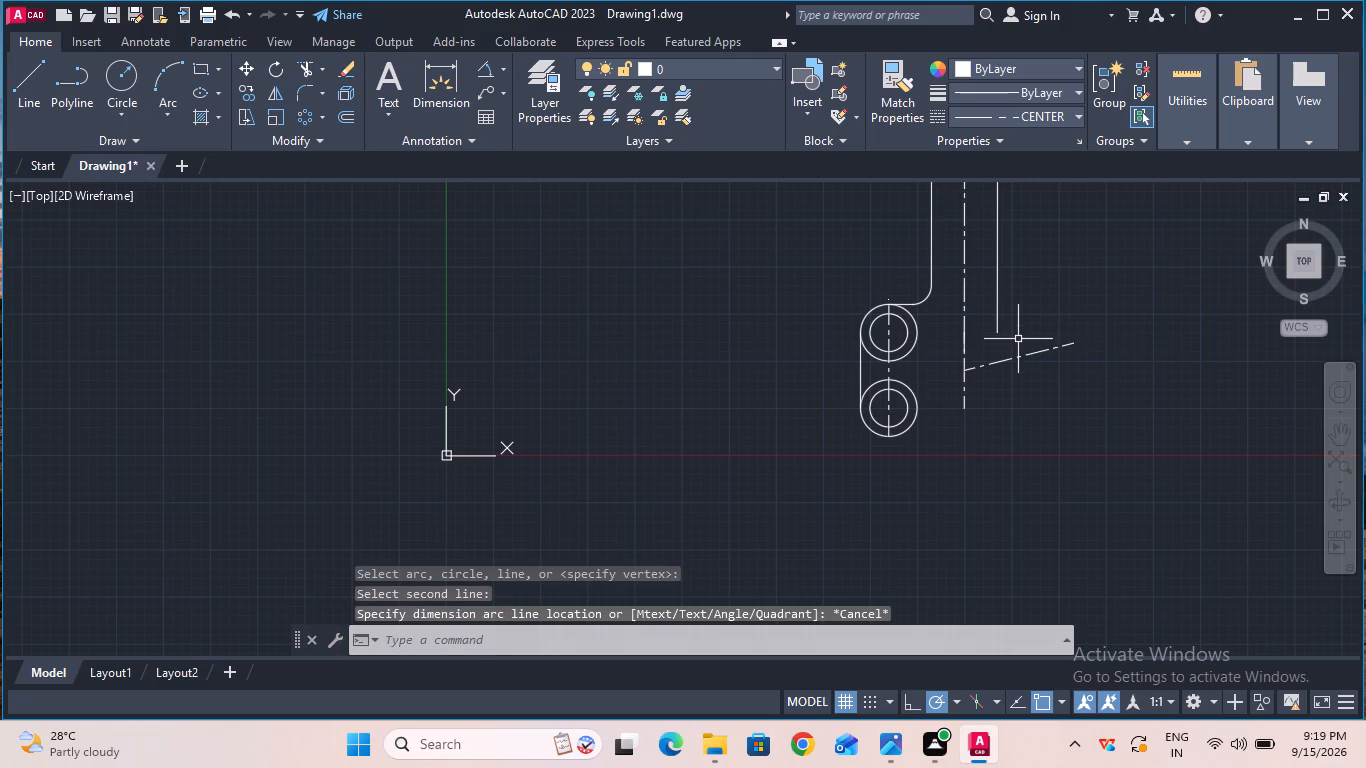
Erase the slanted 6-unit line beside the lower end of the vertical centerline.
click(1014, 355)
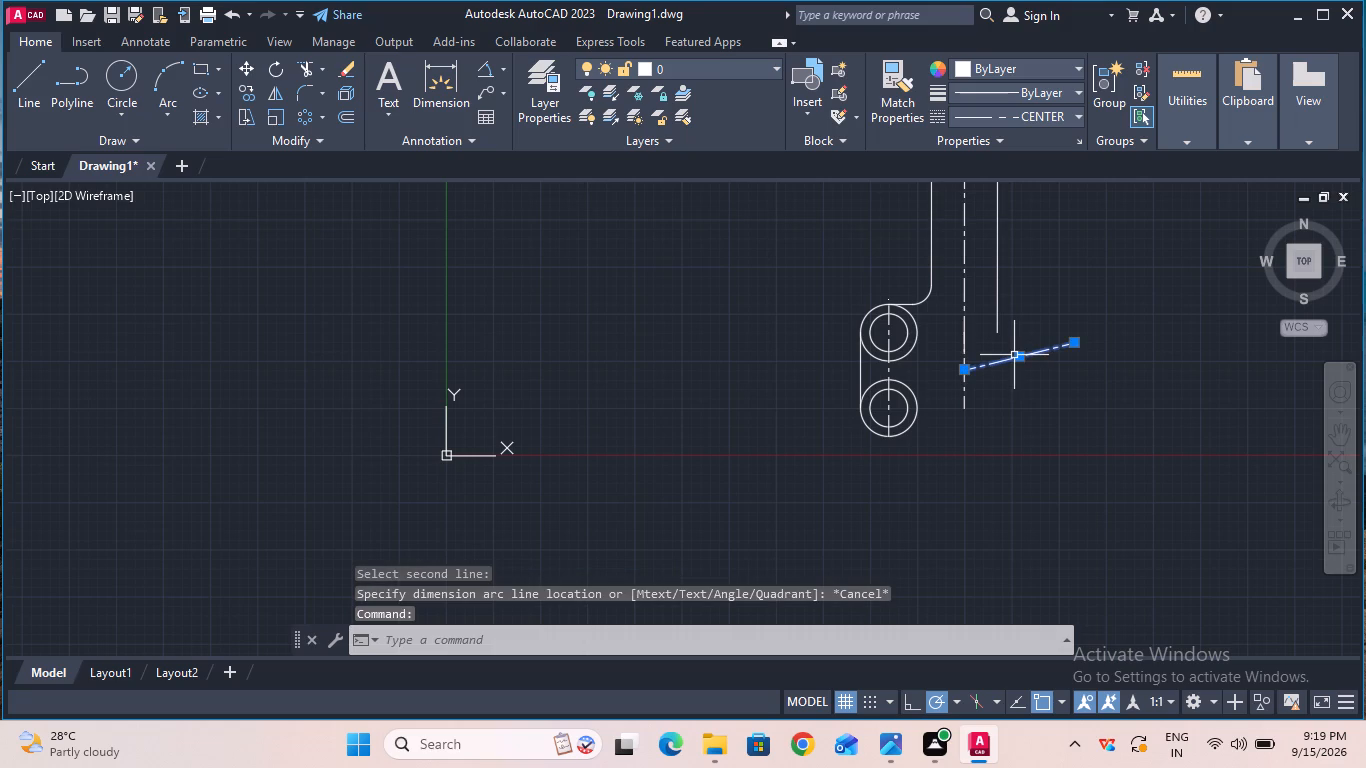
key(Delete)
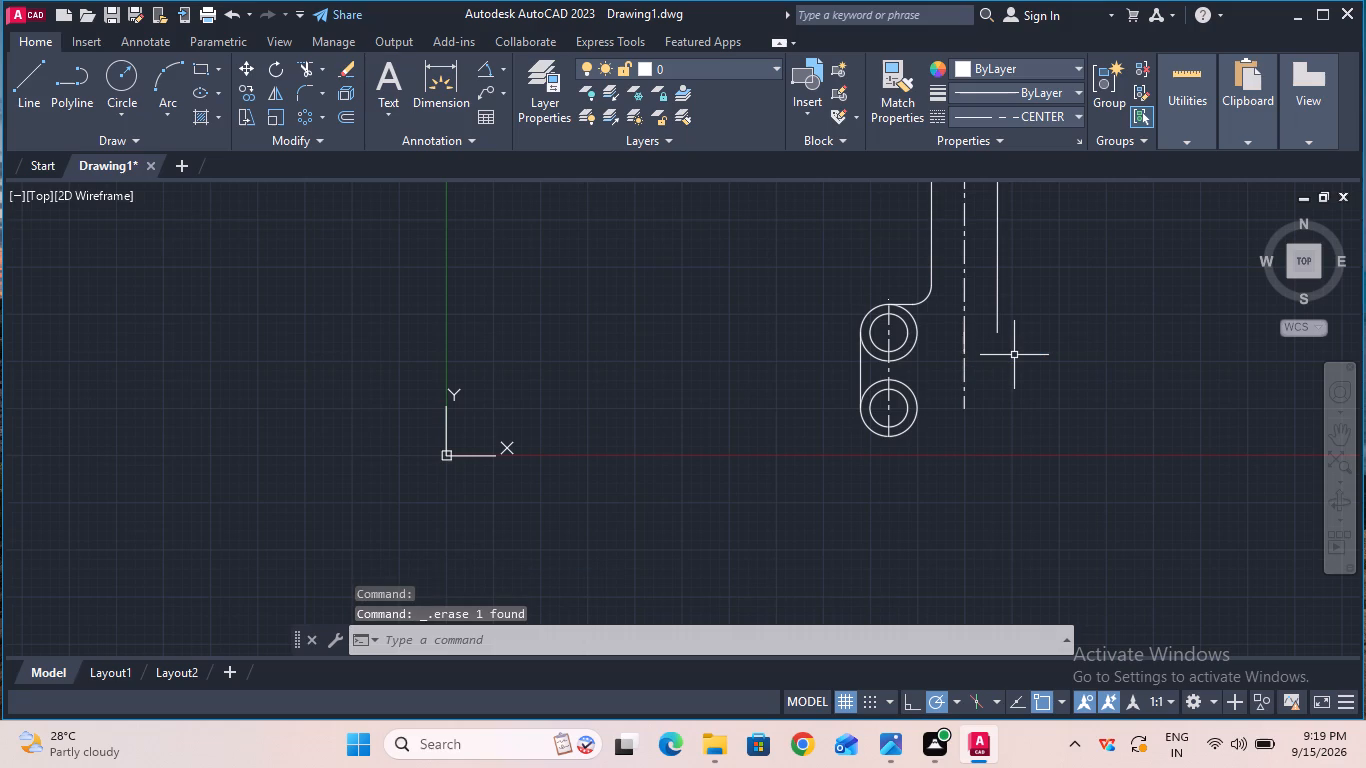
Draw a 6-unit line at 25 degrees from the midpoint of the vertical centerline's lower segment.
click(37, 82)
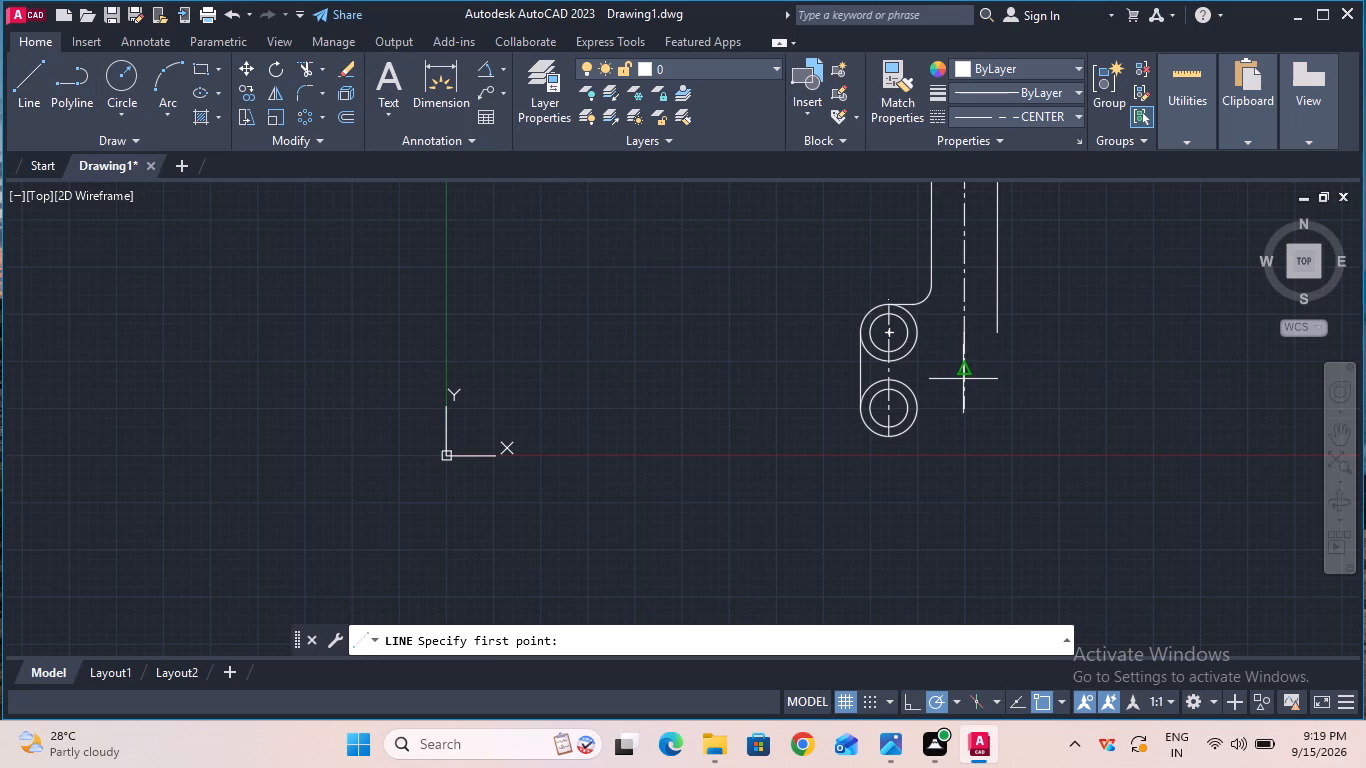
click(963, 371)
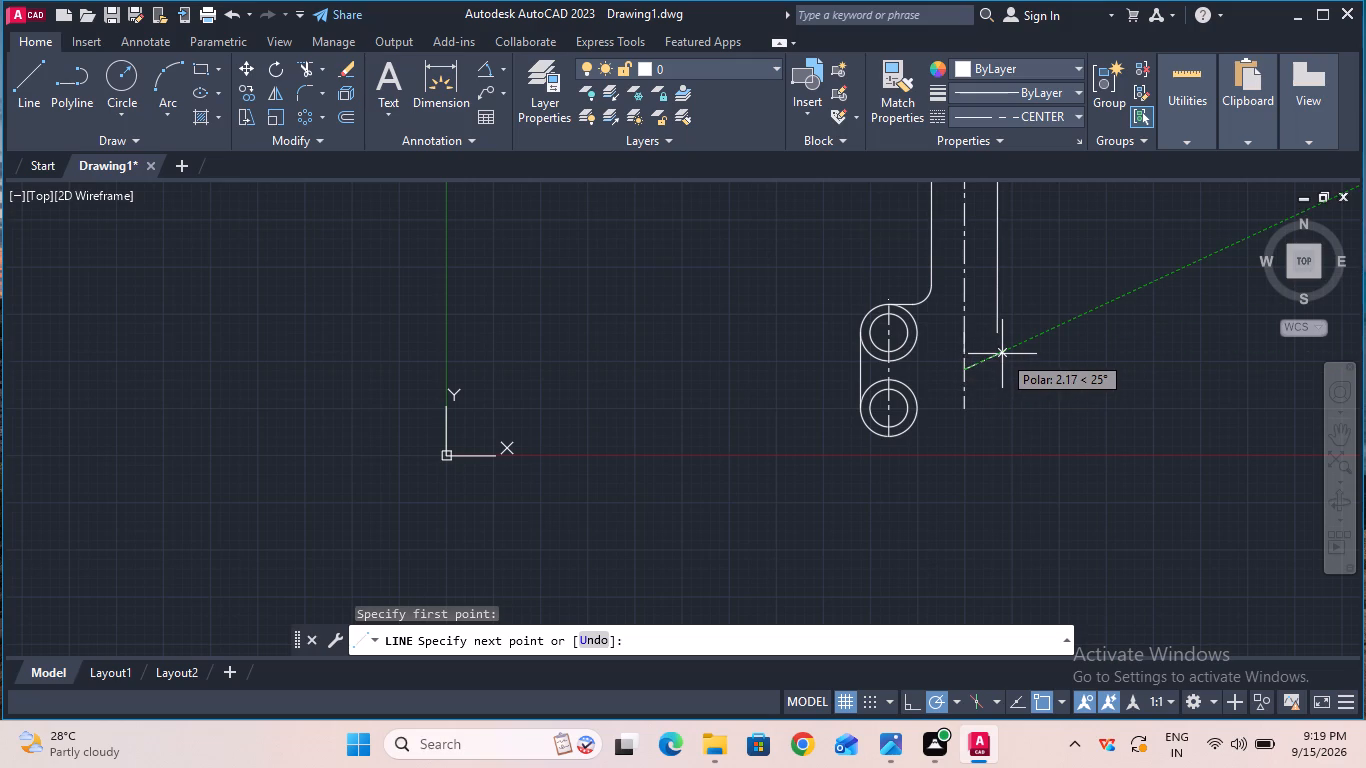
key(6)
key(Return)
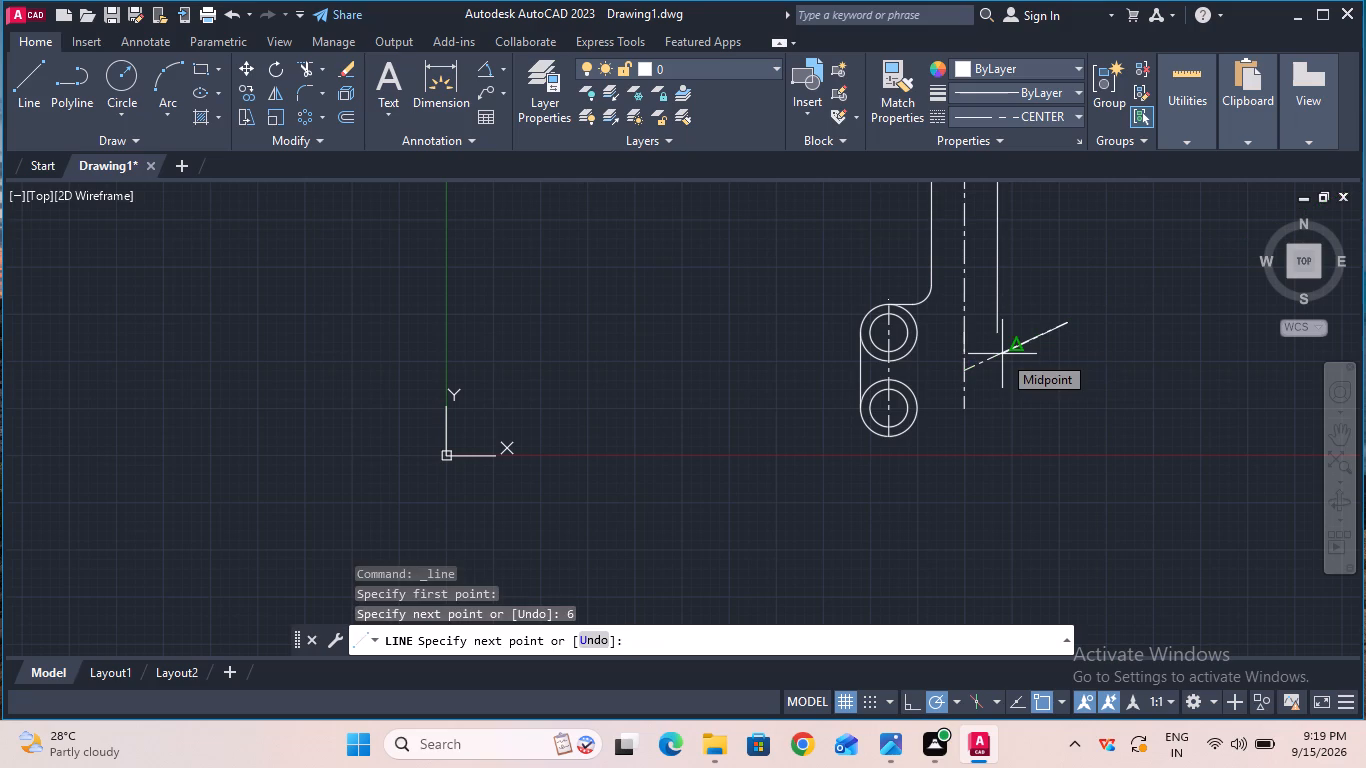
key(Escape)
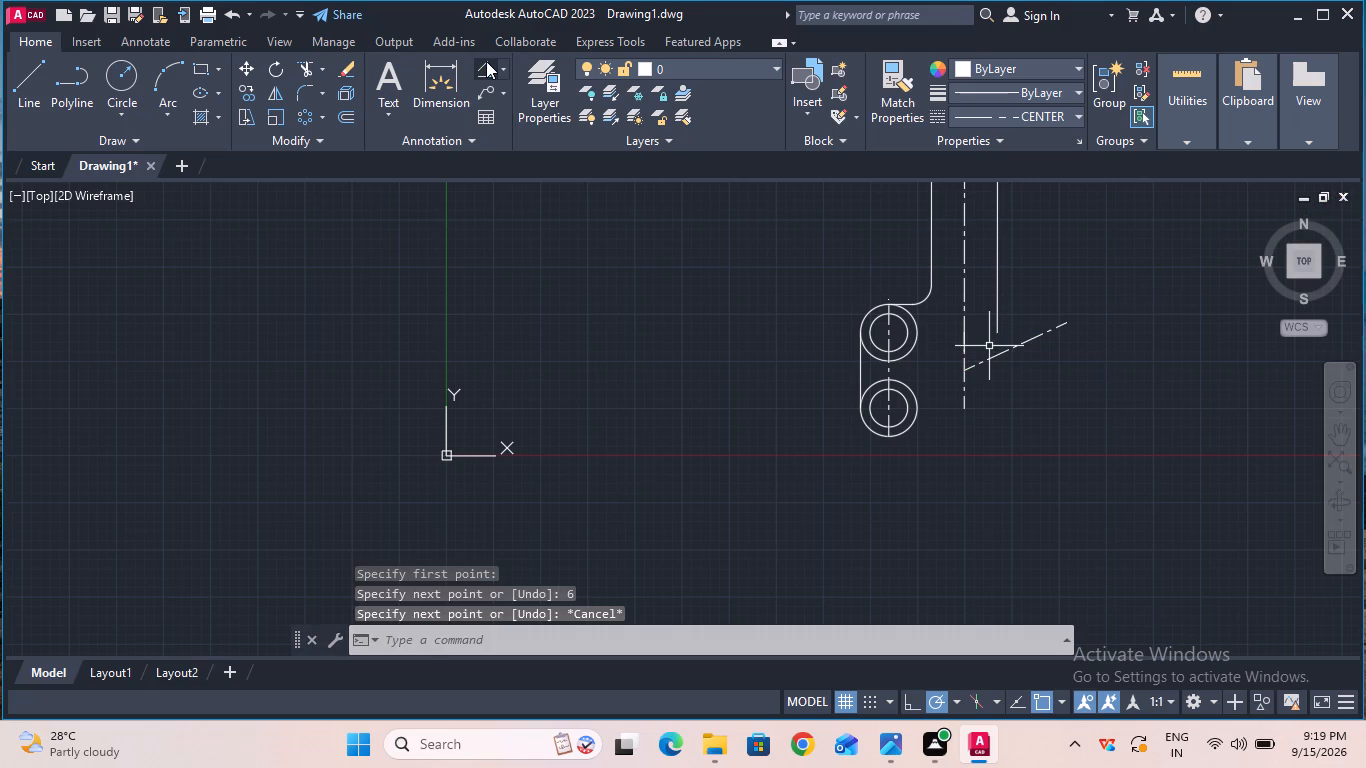
Check the angle between the vertical centerline and the redrawn slanted line with an angular dimension, without placing it.
click(486, 61)
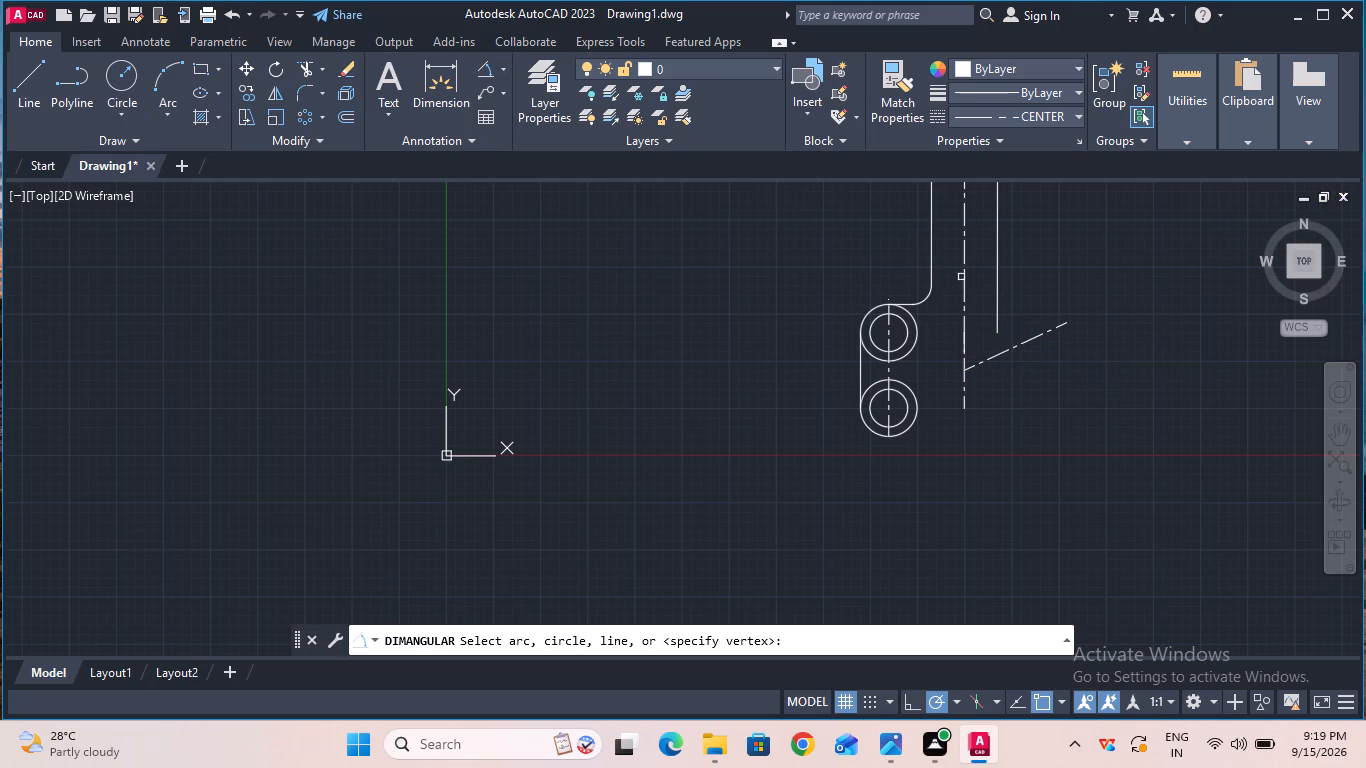
click(963, 277)
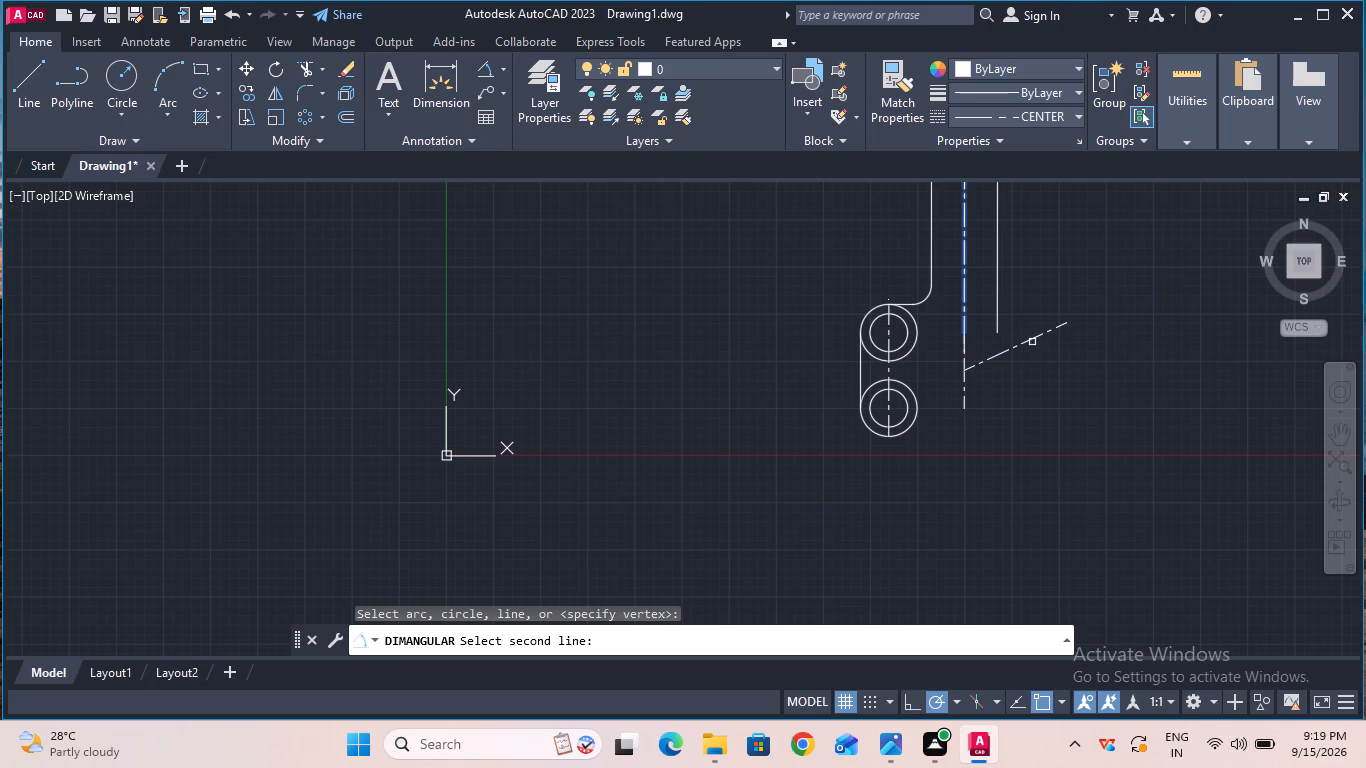
click(1031, 339)
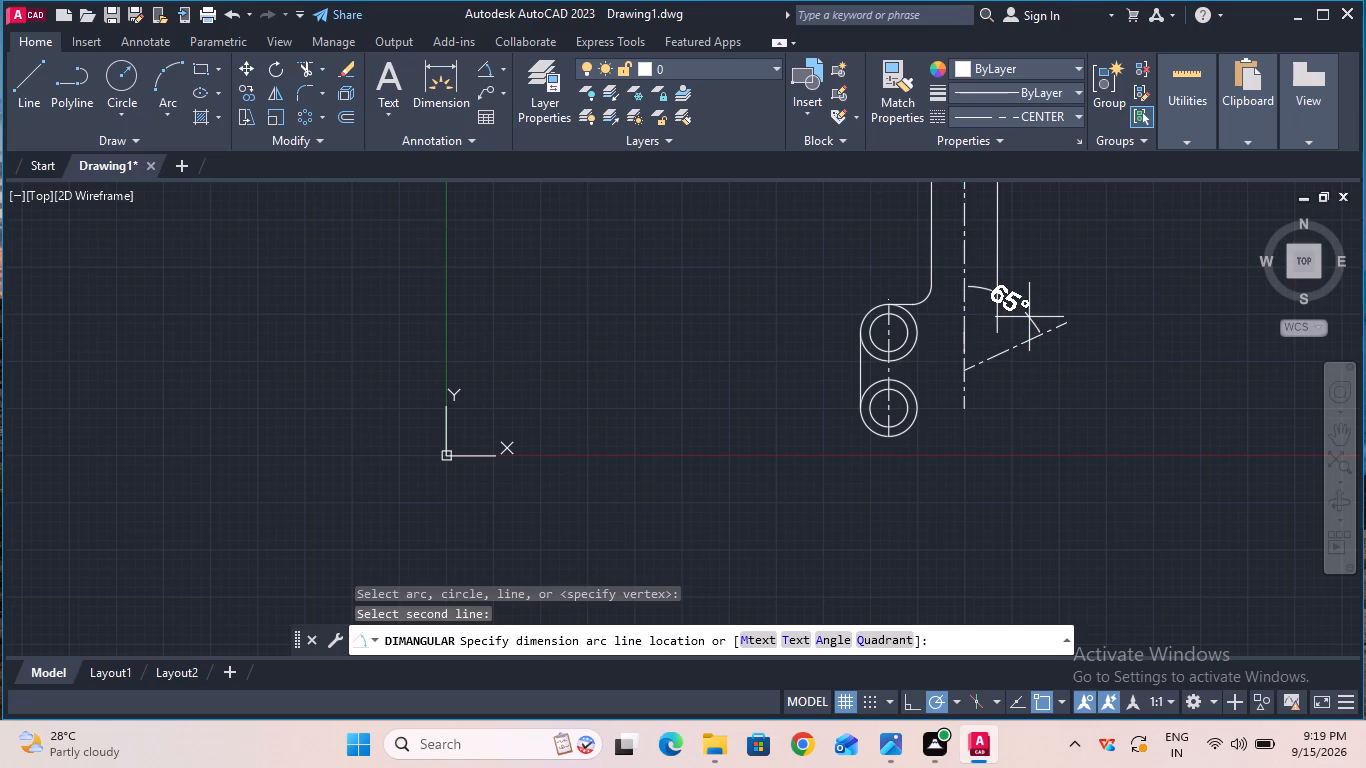
key(Escape)
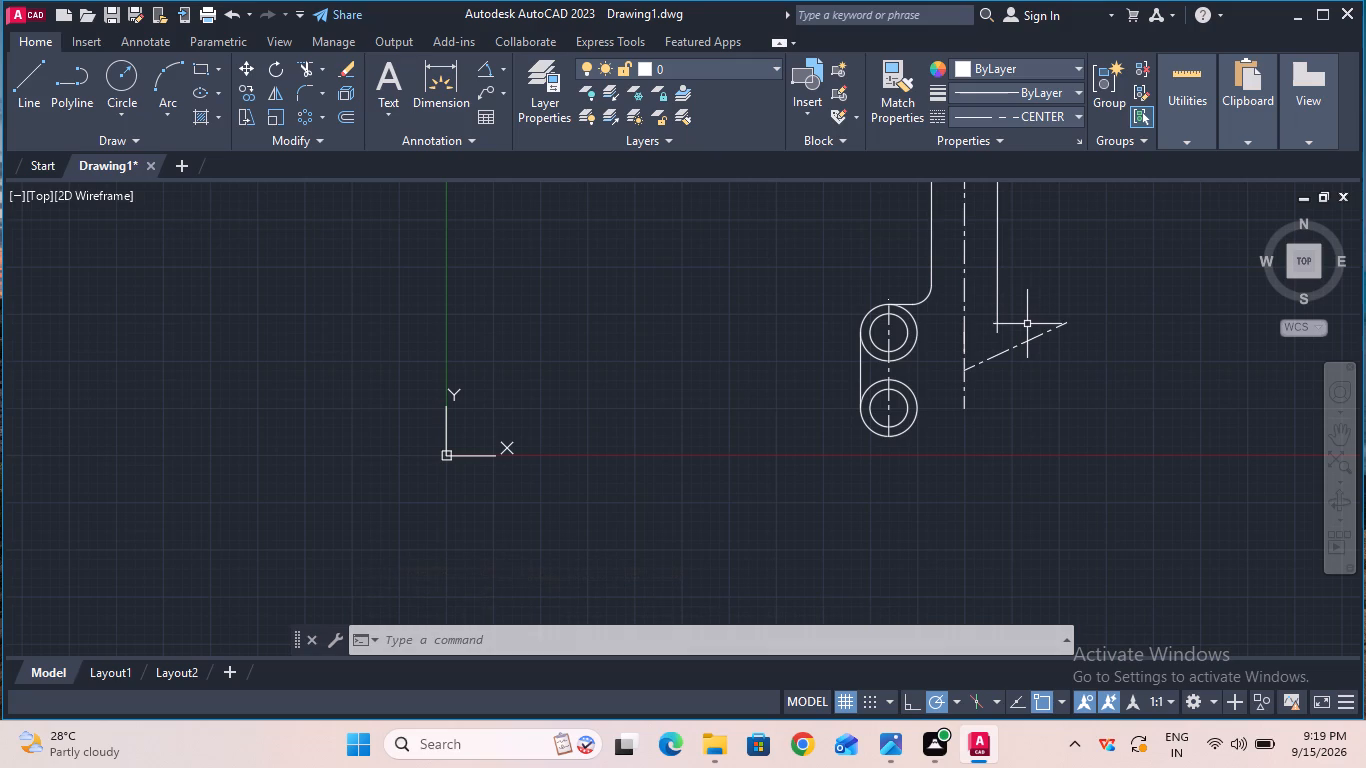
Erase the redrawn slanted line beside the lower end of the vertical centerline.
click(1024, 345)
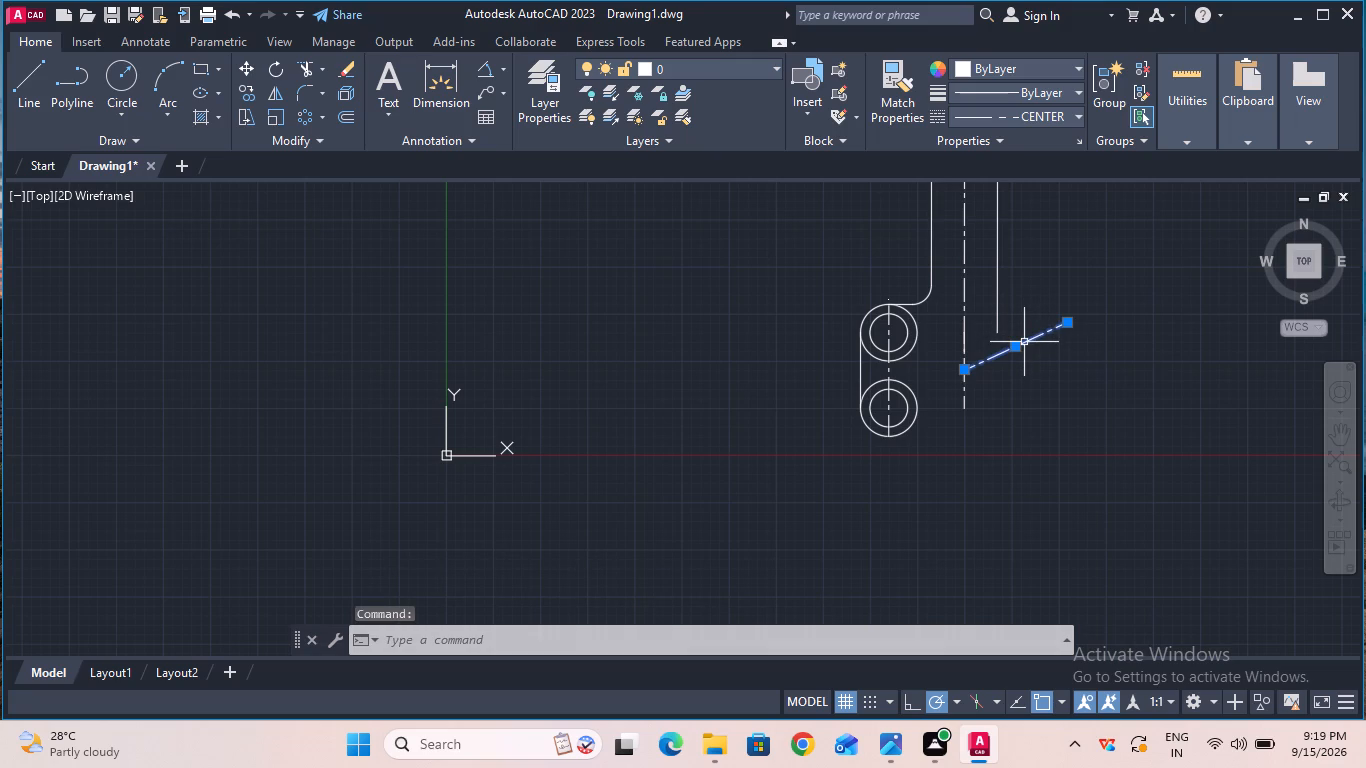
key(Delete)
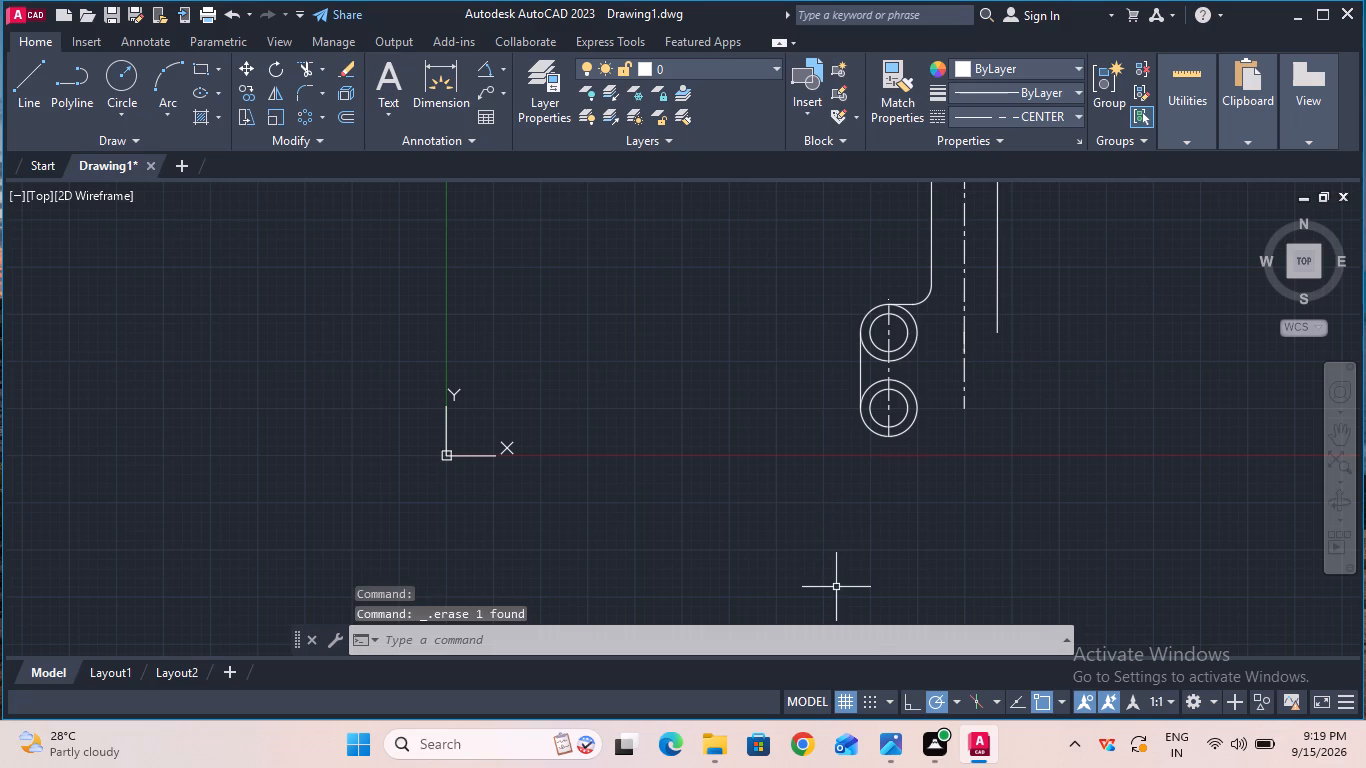
Select the 74-degree increment for polar tracking again.
click(950, 699)
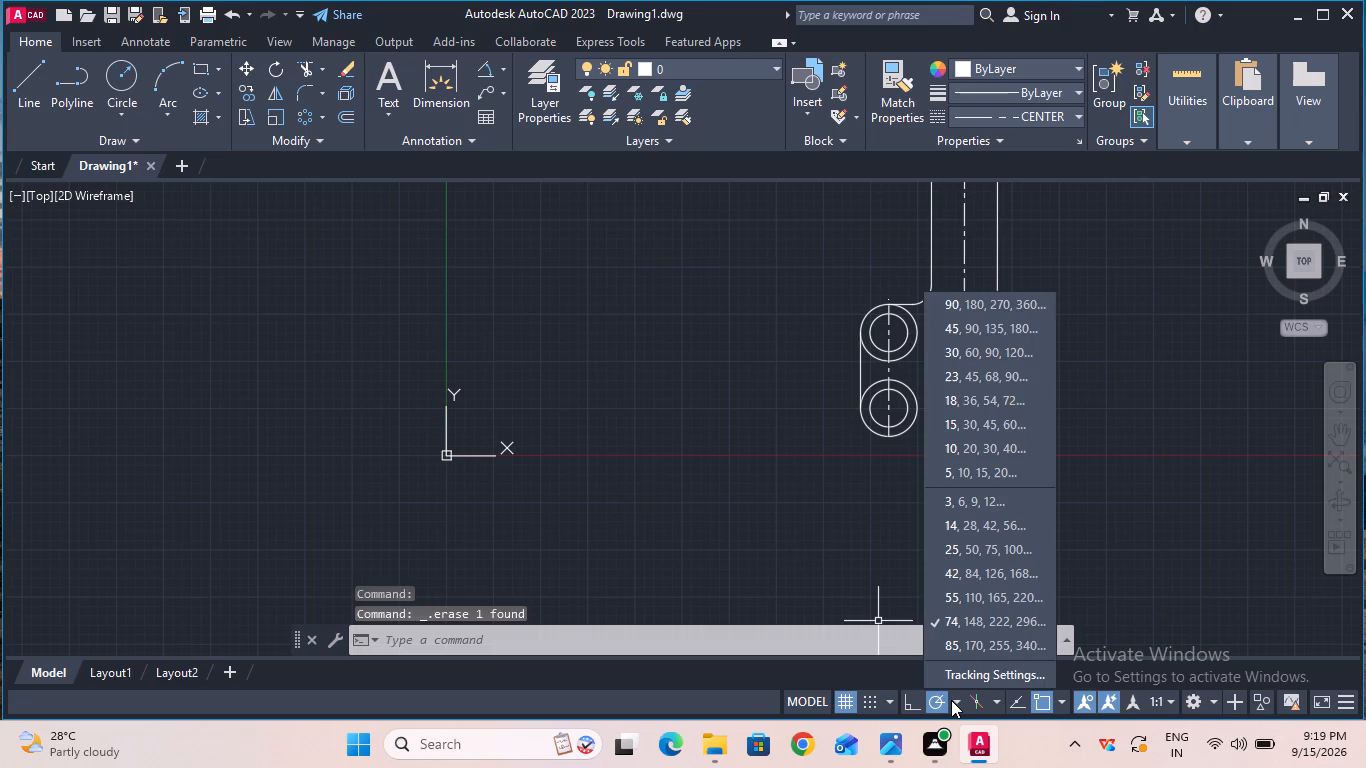
click(956, 618)
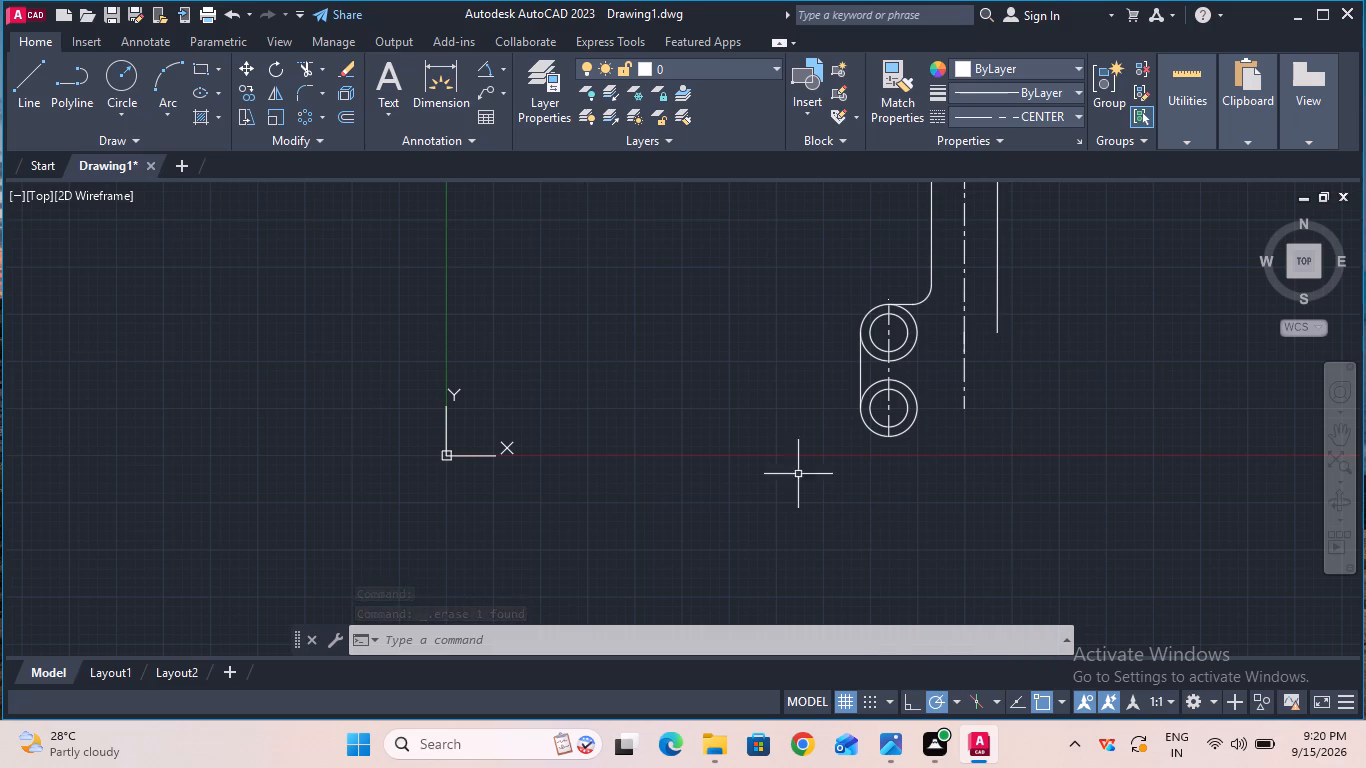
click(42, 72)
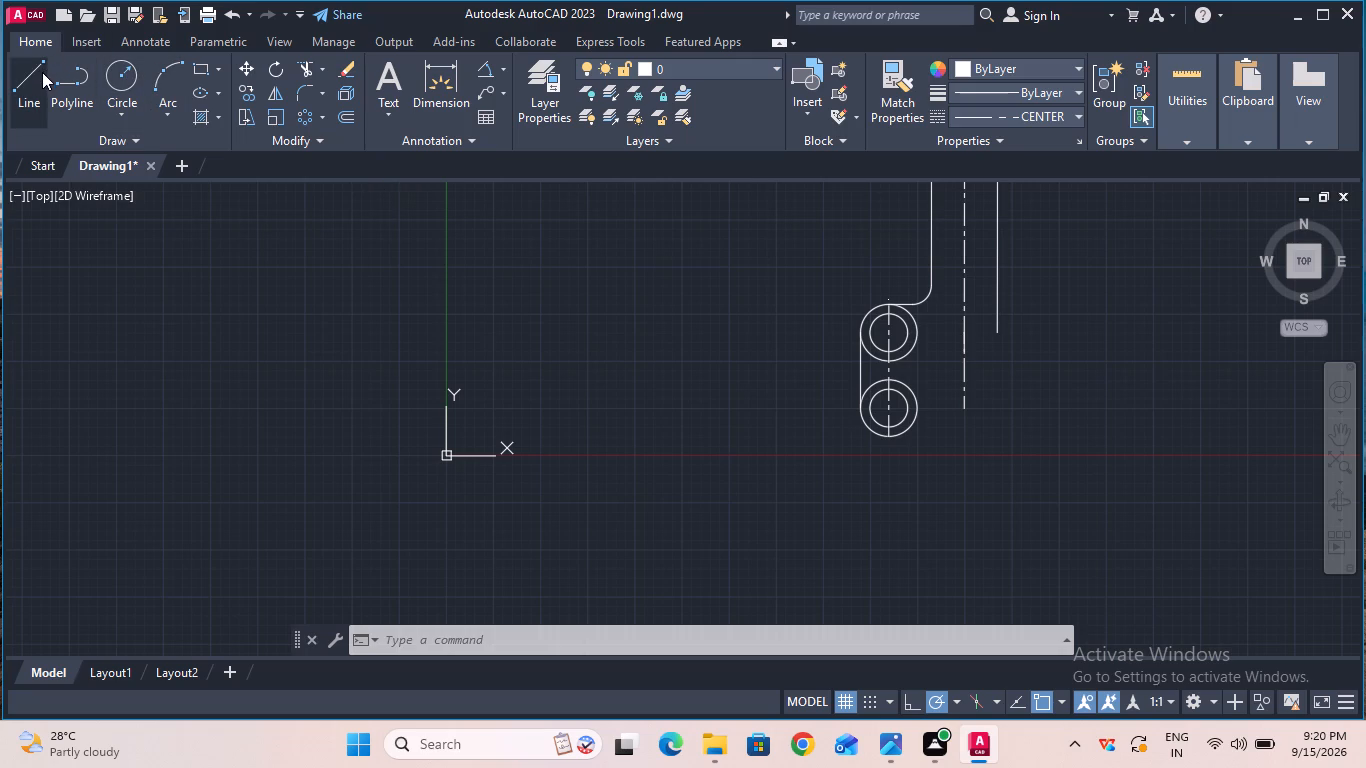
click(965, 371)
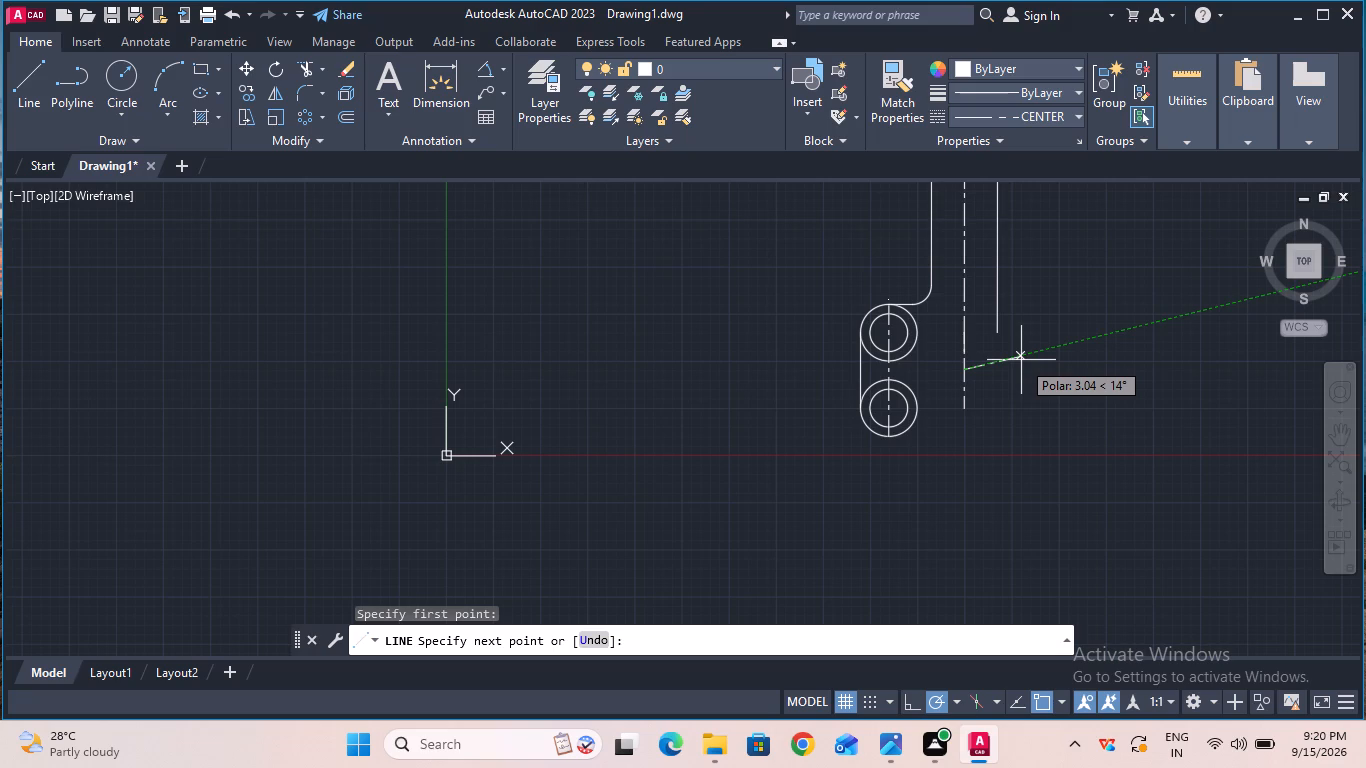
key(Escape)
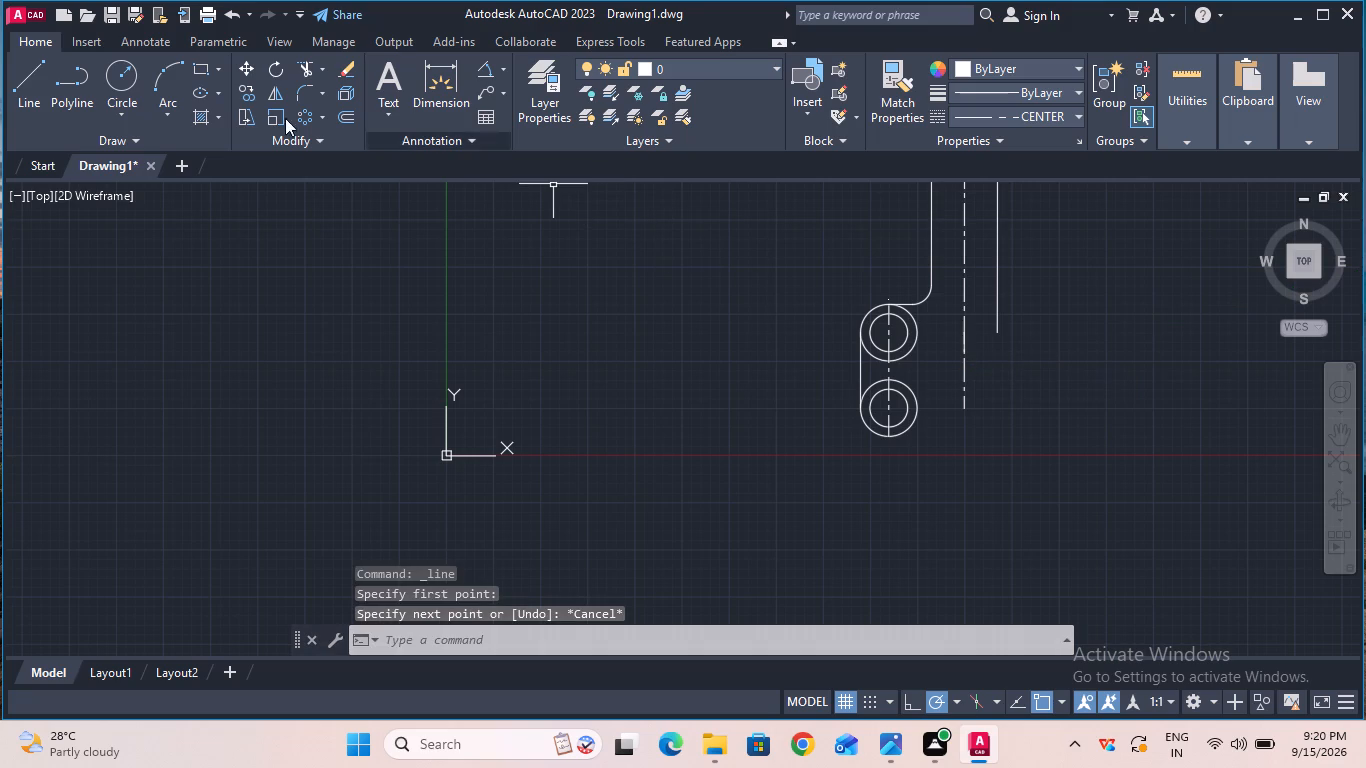
Draw a 6-unit line at 14 degrees from the vertical centerline, starting slightly above the midpoint of its lower segment.
click(22, 104)
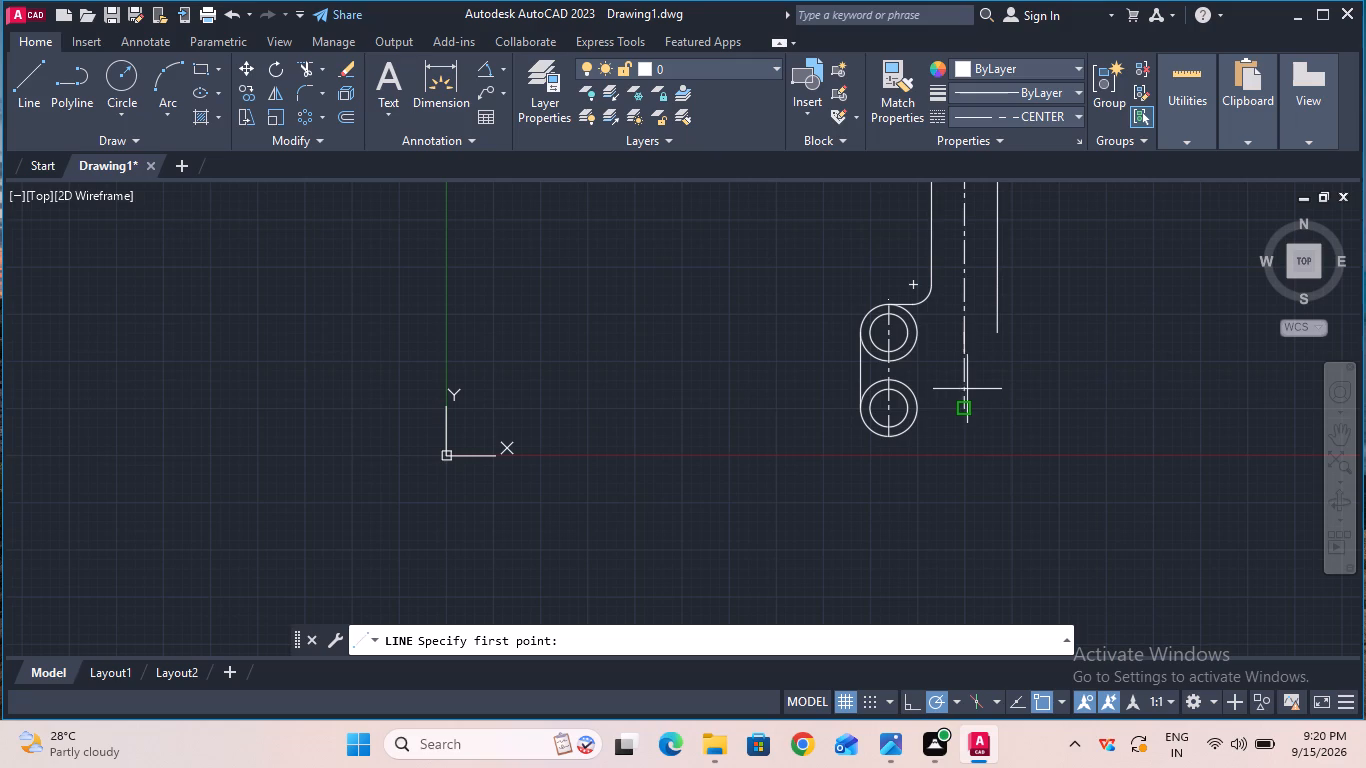
click(963, 354)
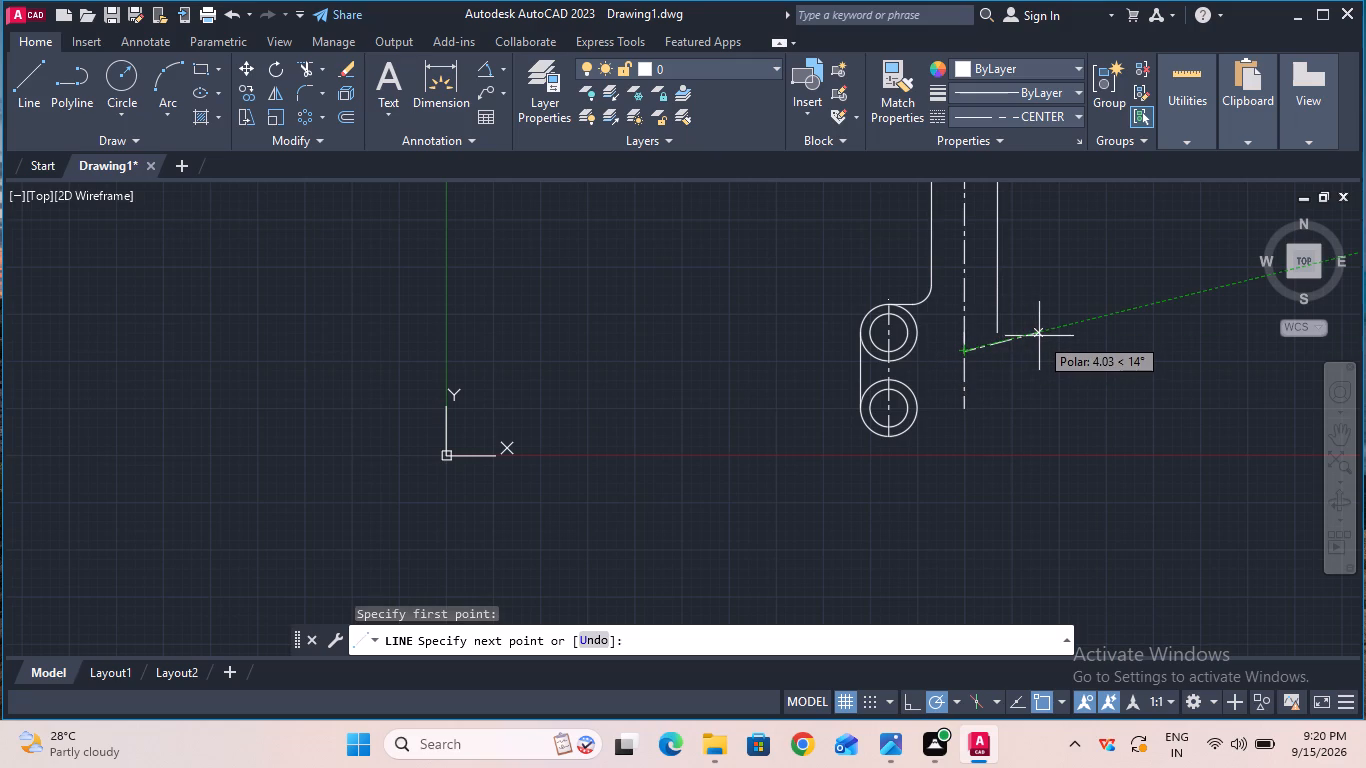
key(6)
key(Return)
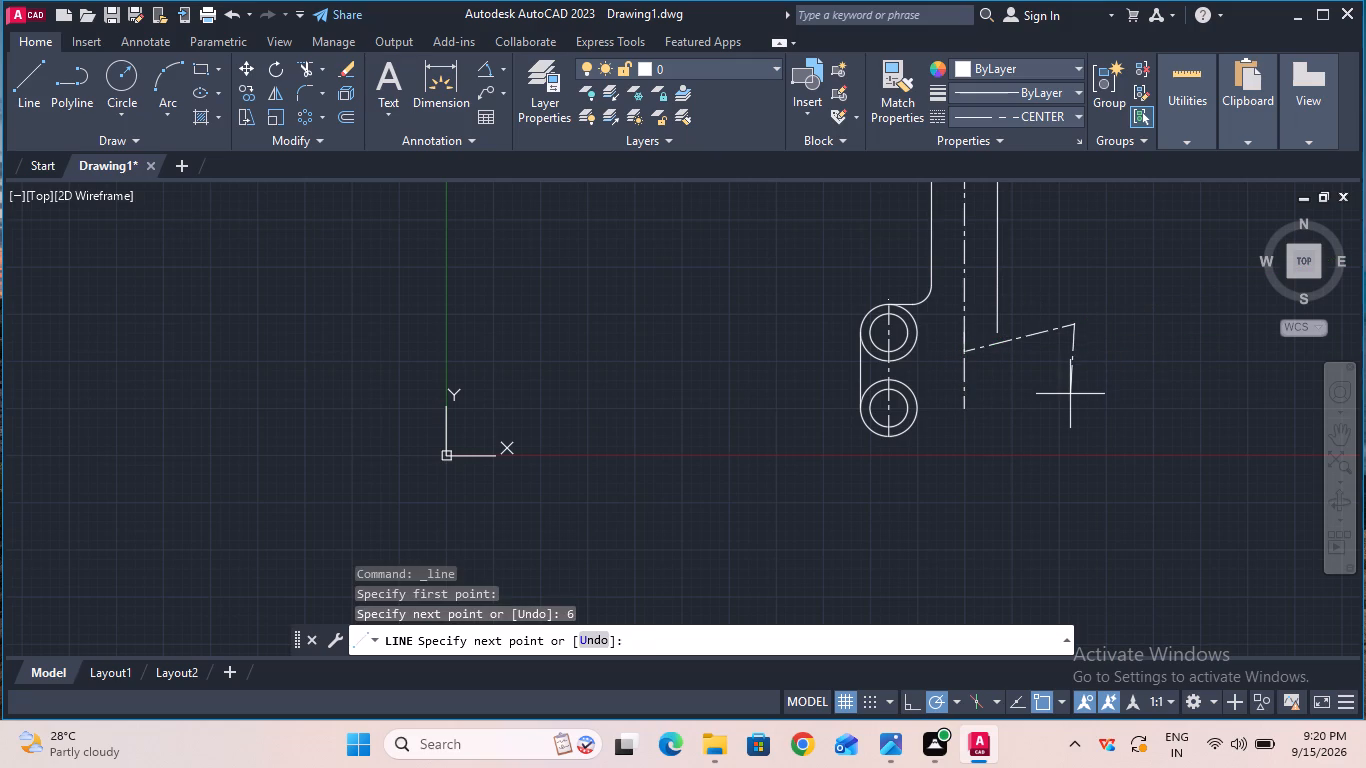
key(Escape)
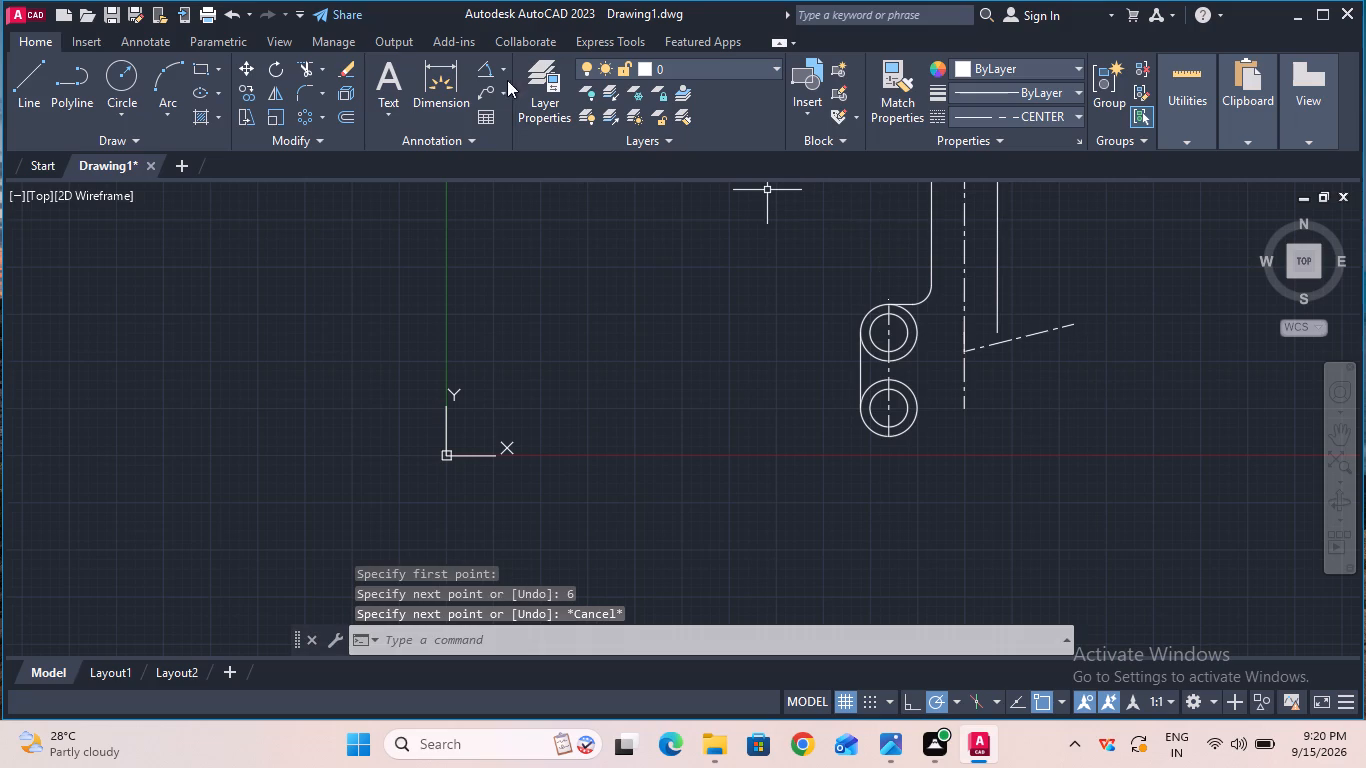
Check the angle between the vertical centerline and the slanted line with an angular dimension, without placing it.
click(489, 70)
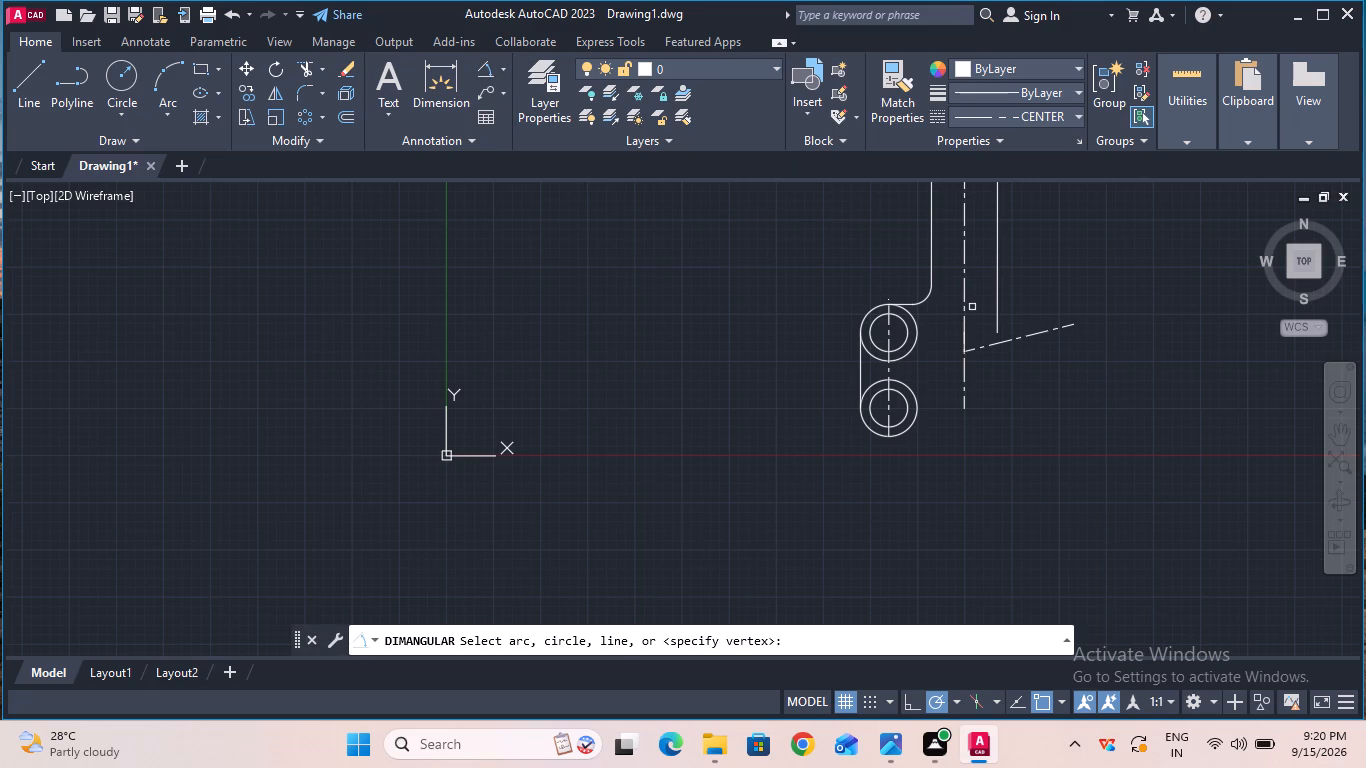
click(965, 302)
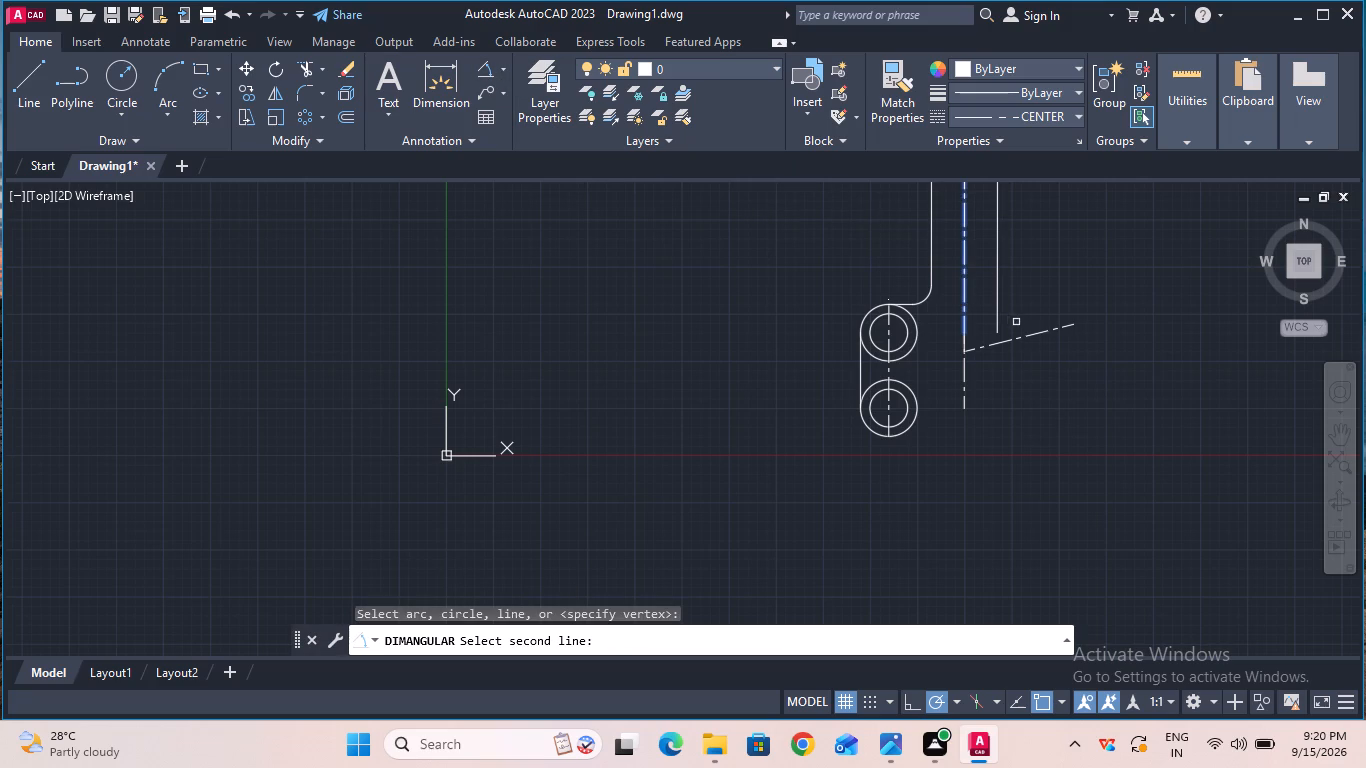
click(1025, 335)
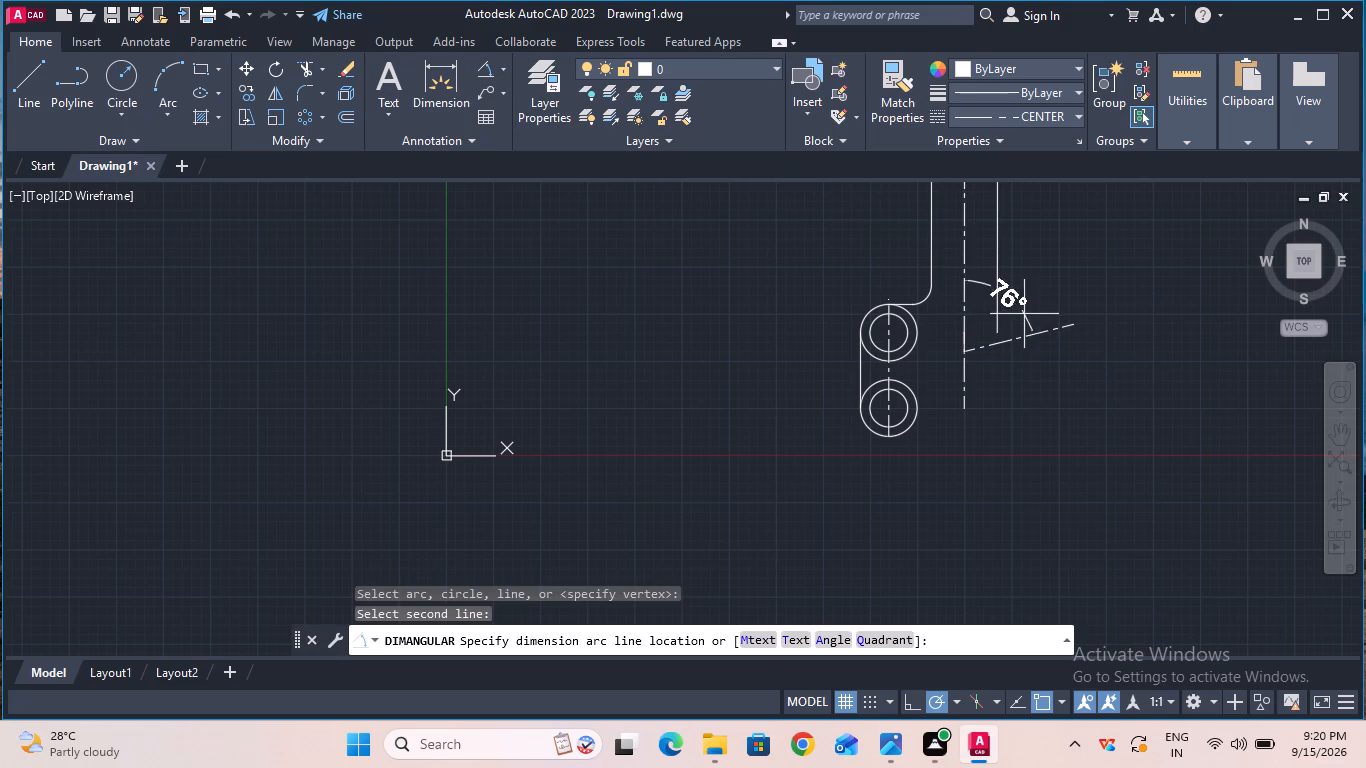
key(Escape)
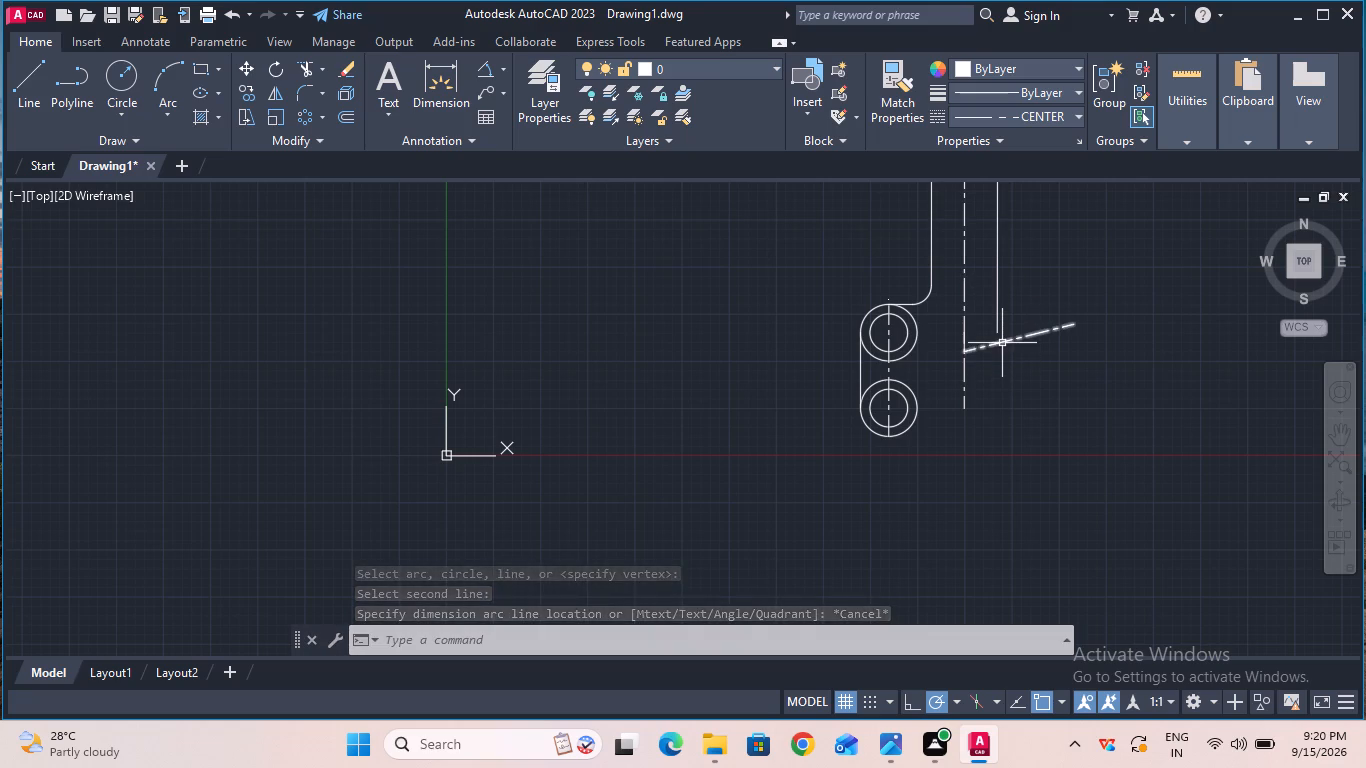
Erase the slanted line beside the lower end of the vertical centerline.
click(1002, 343)
key(Delete)
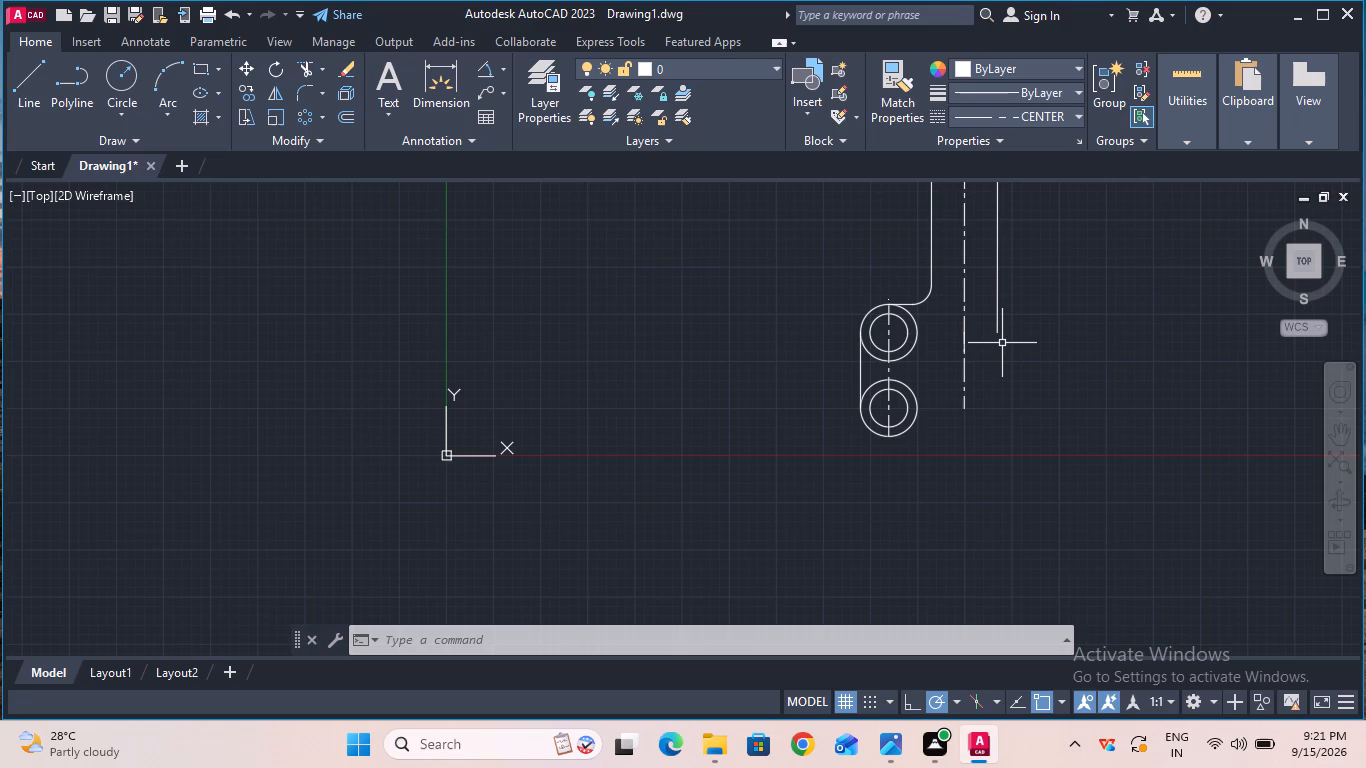
Select the 74-degree increment for polar tracking once more.
click(951, 702)
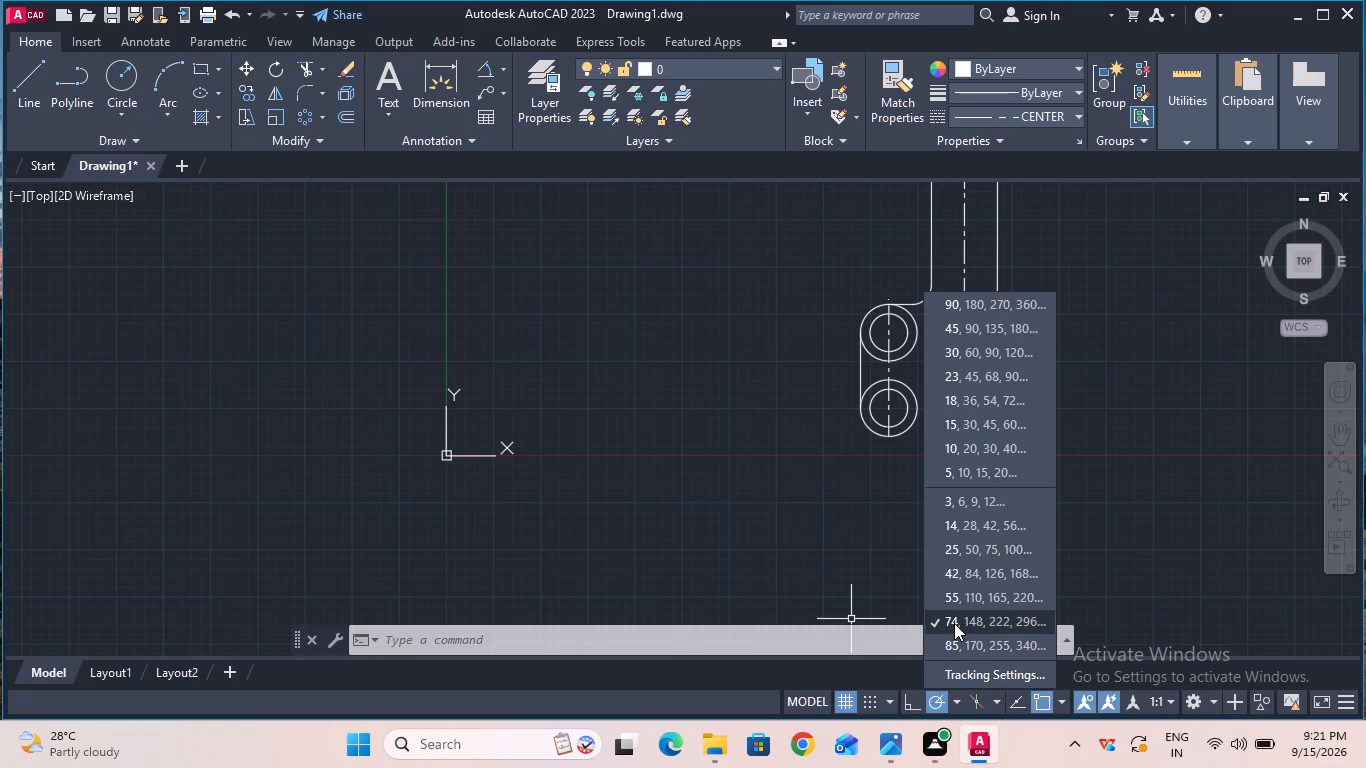
click(954, 623)
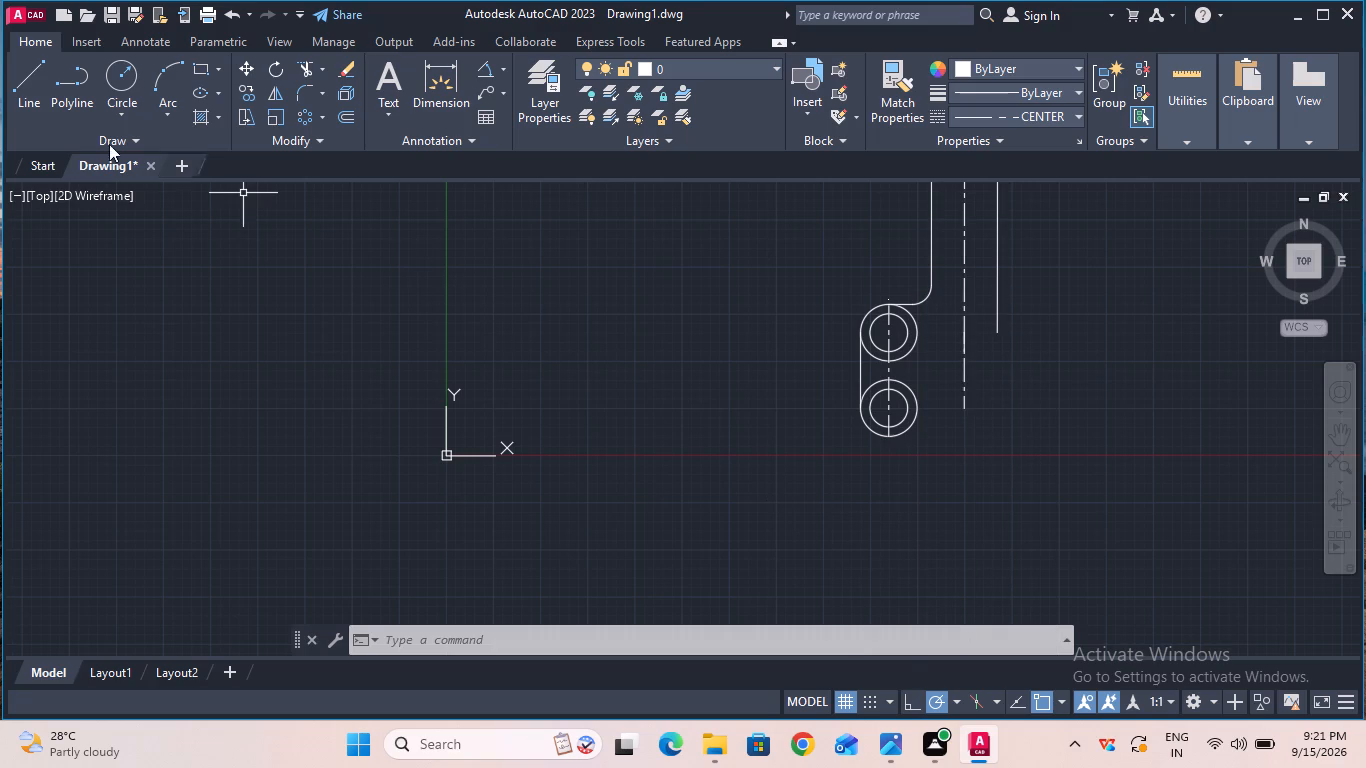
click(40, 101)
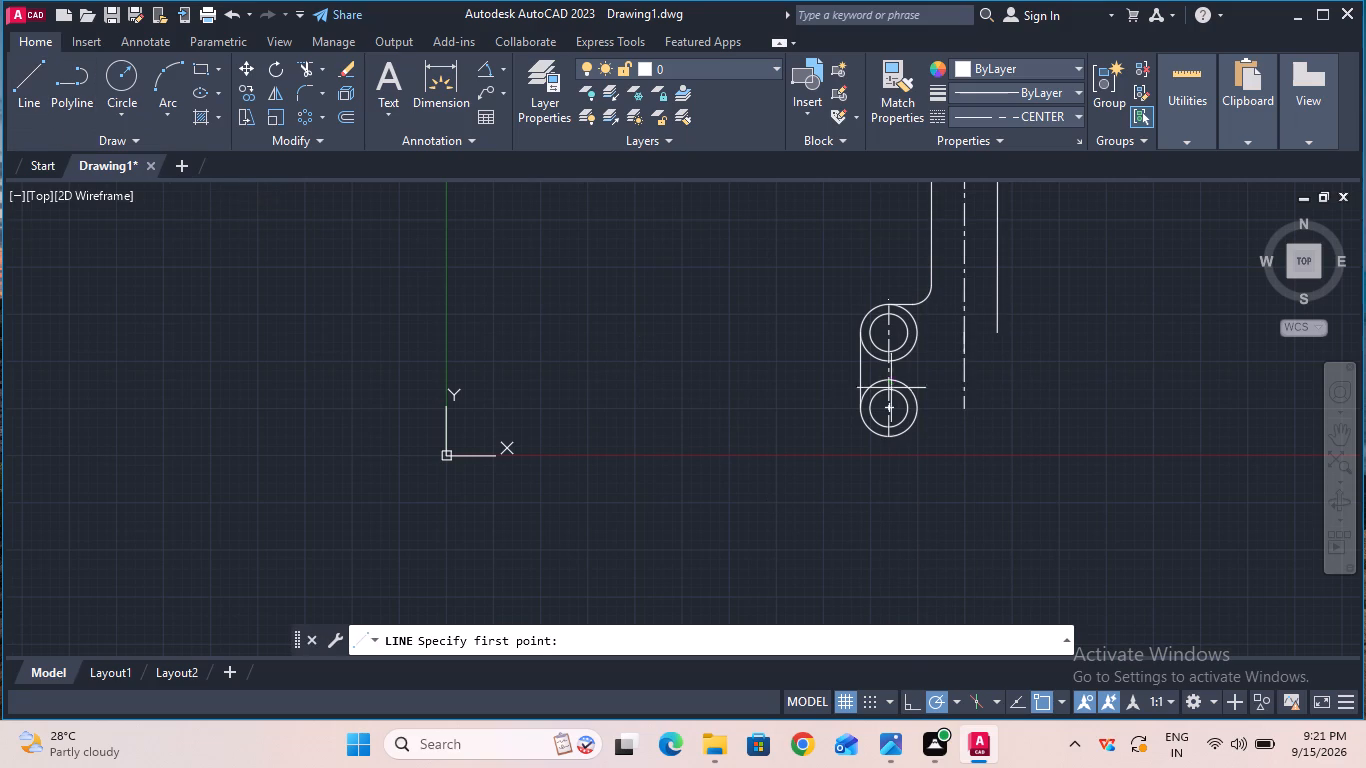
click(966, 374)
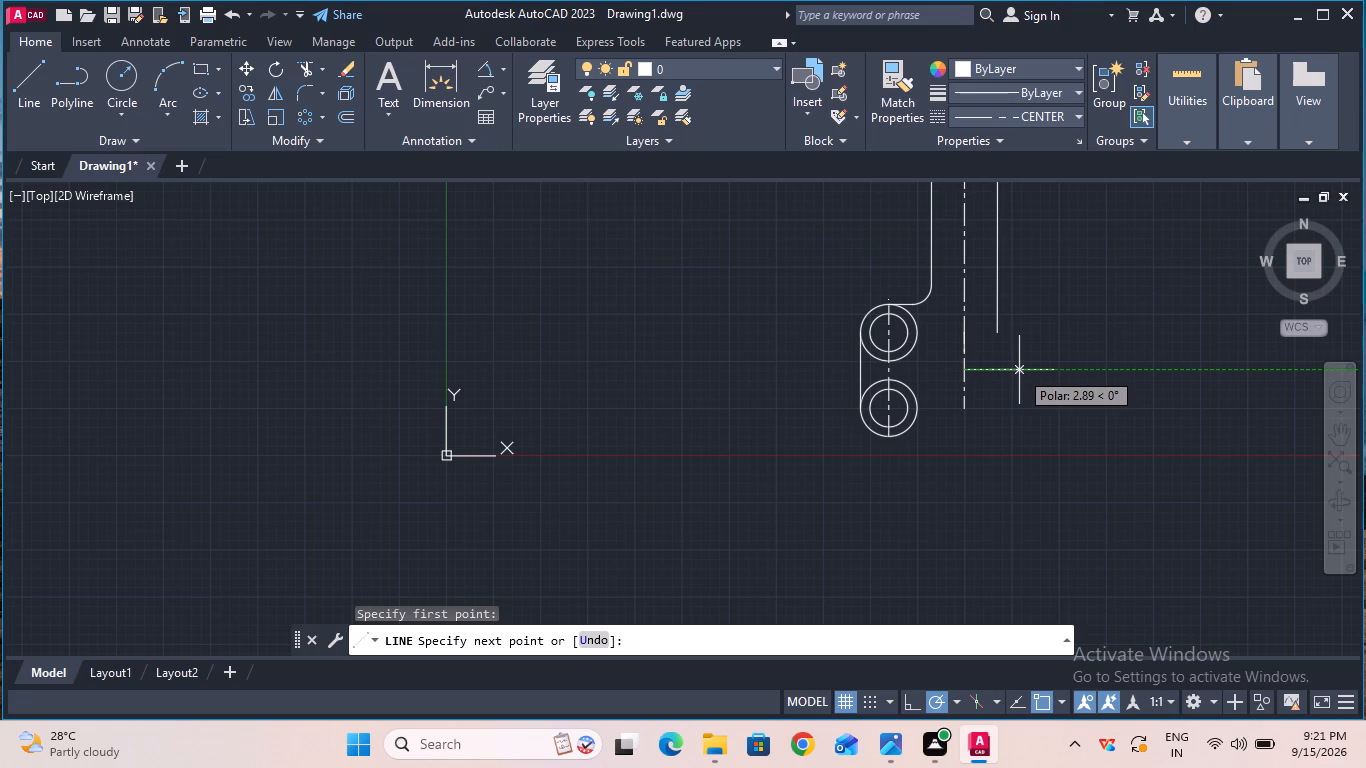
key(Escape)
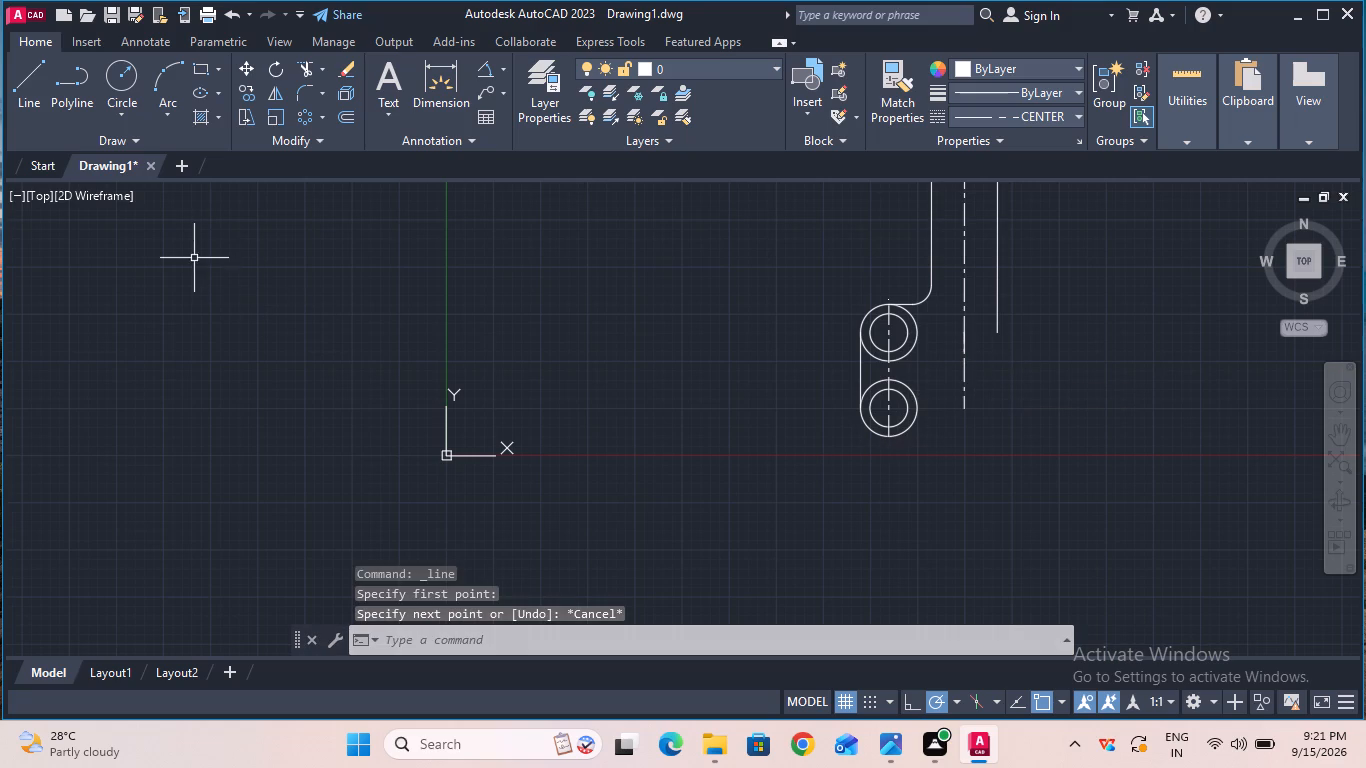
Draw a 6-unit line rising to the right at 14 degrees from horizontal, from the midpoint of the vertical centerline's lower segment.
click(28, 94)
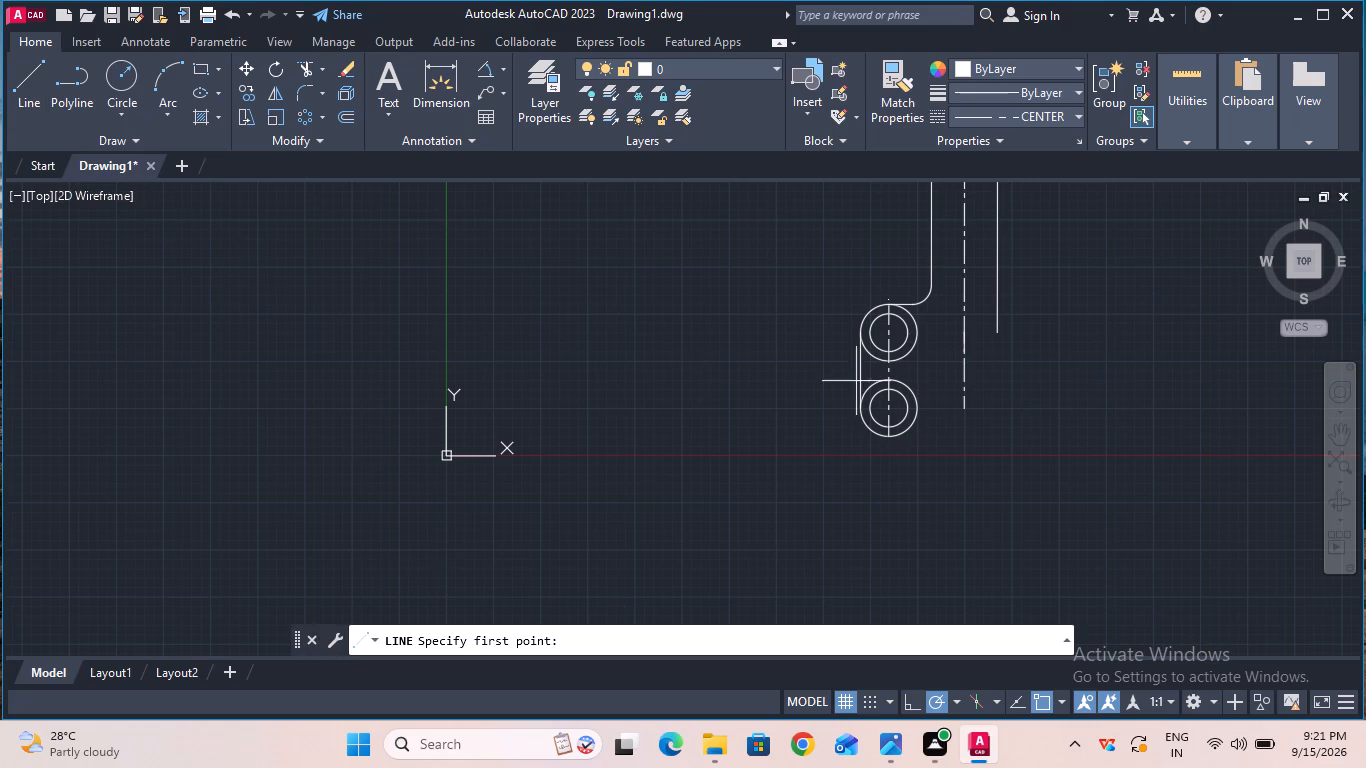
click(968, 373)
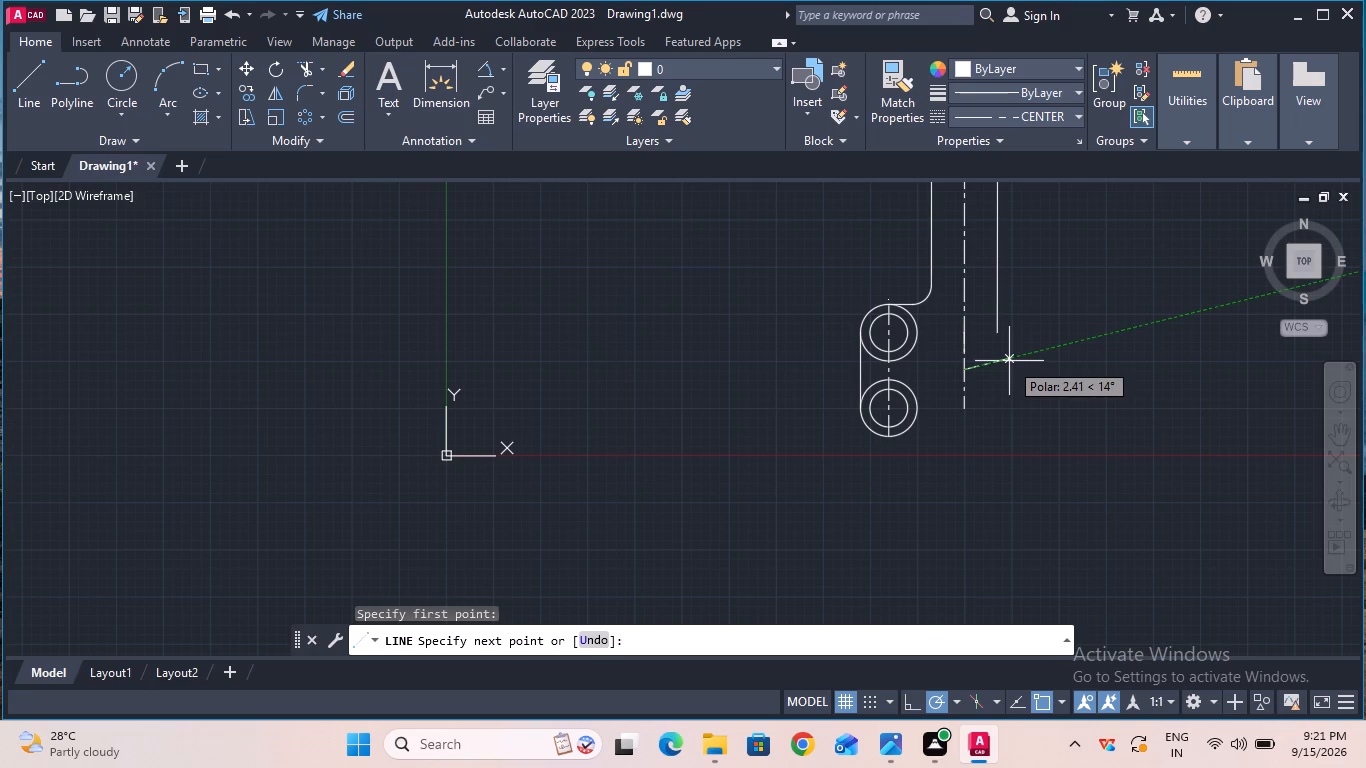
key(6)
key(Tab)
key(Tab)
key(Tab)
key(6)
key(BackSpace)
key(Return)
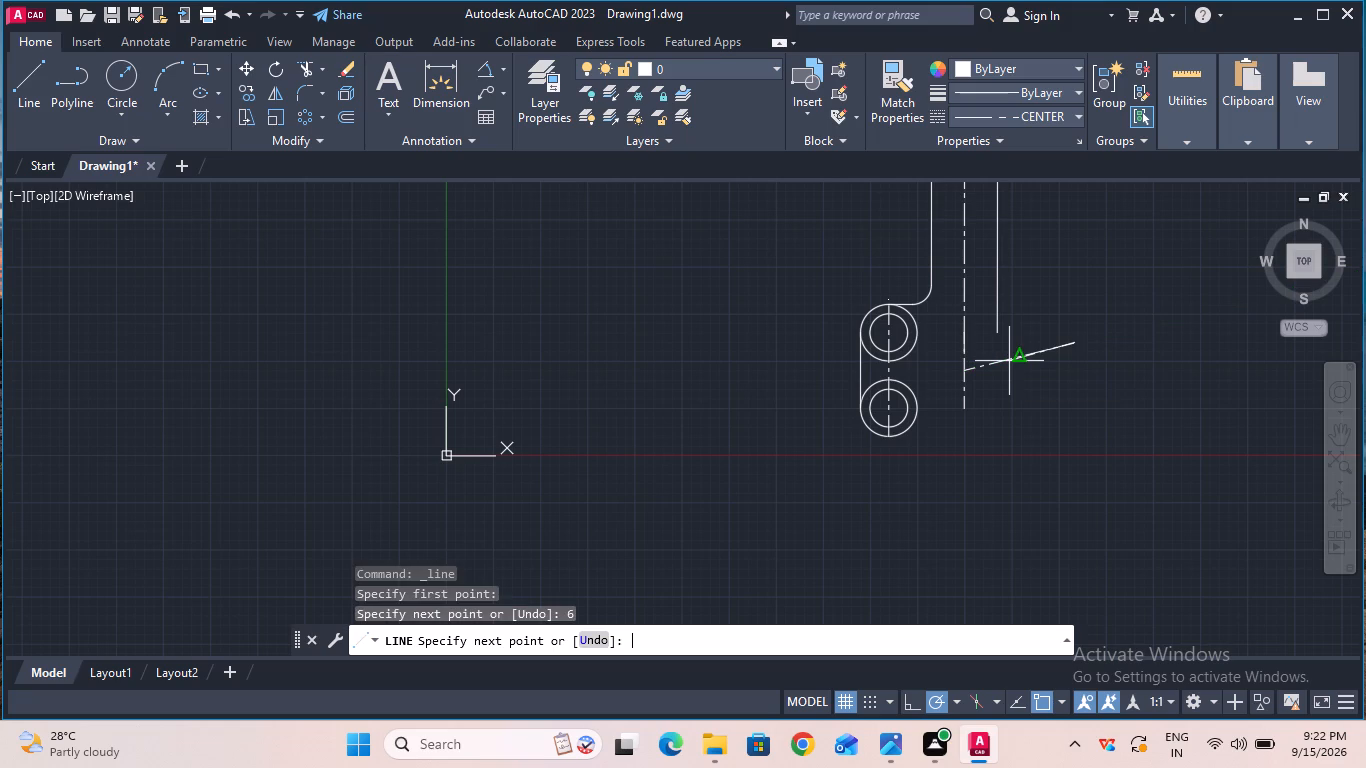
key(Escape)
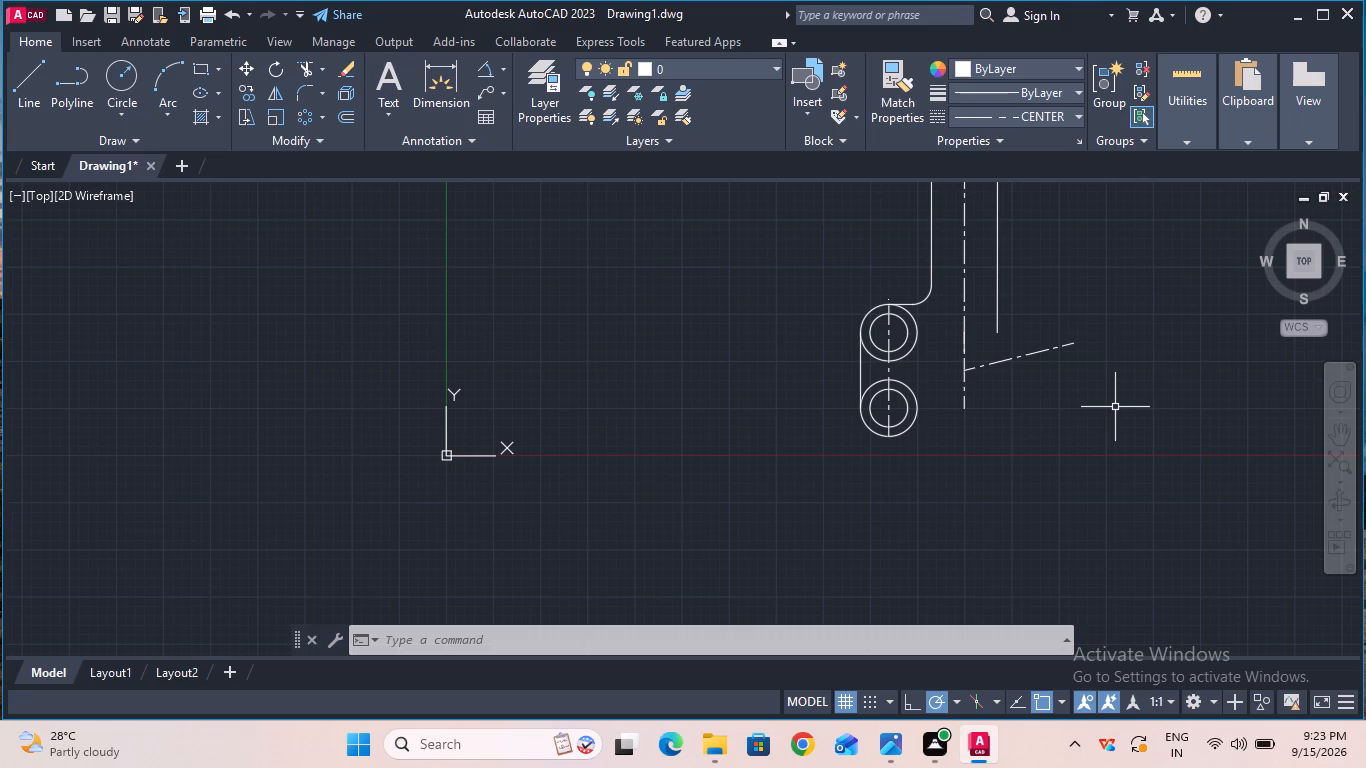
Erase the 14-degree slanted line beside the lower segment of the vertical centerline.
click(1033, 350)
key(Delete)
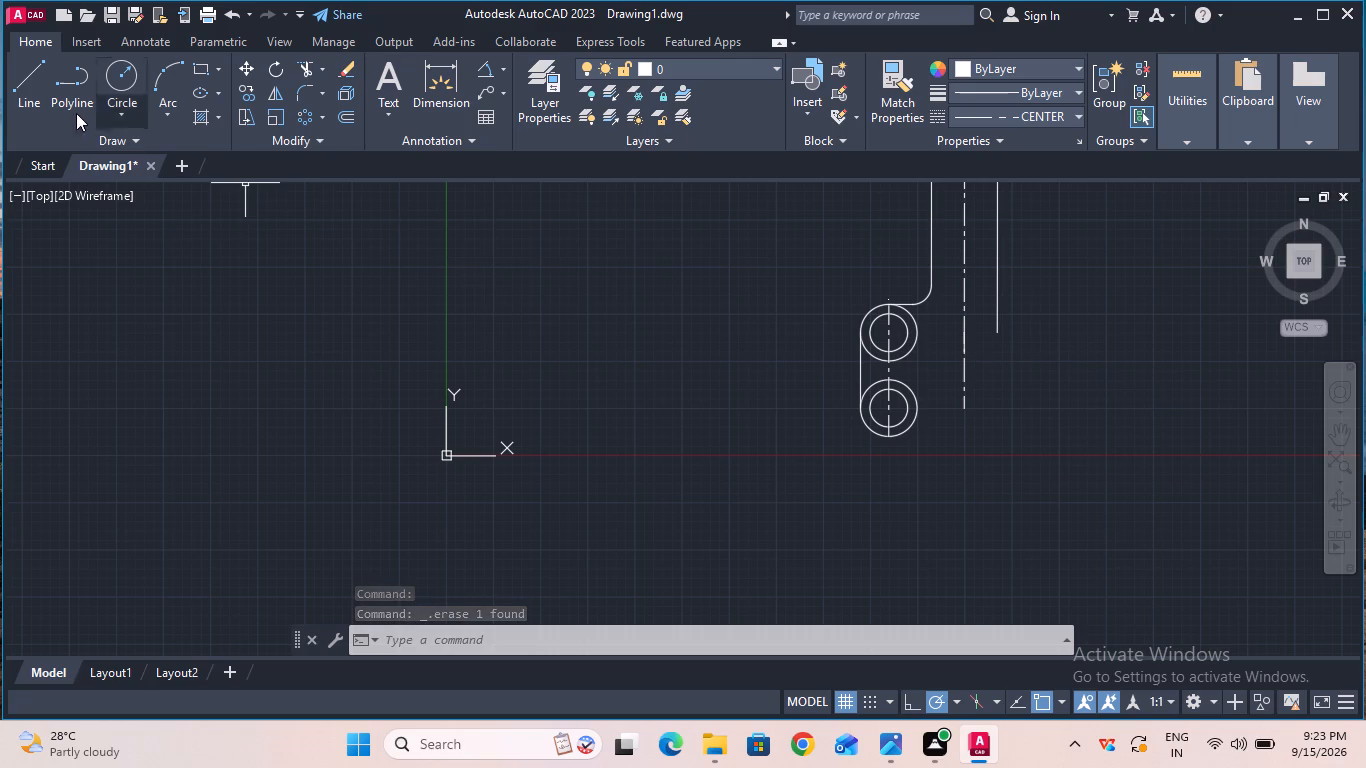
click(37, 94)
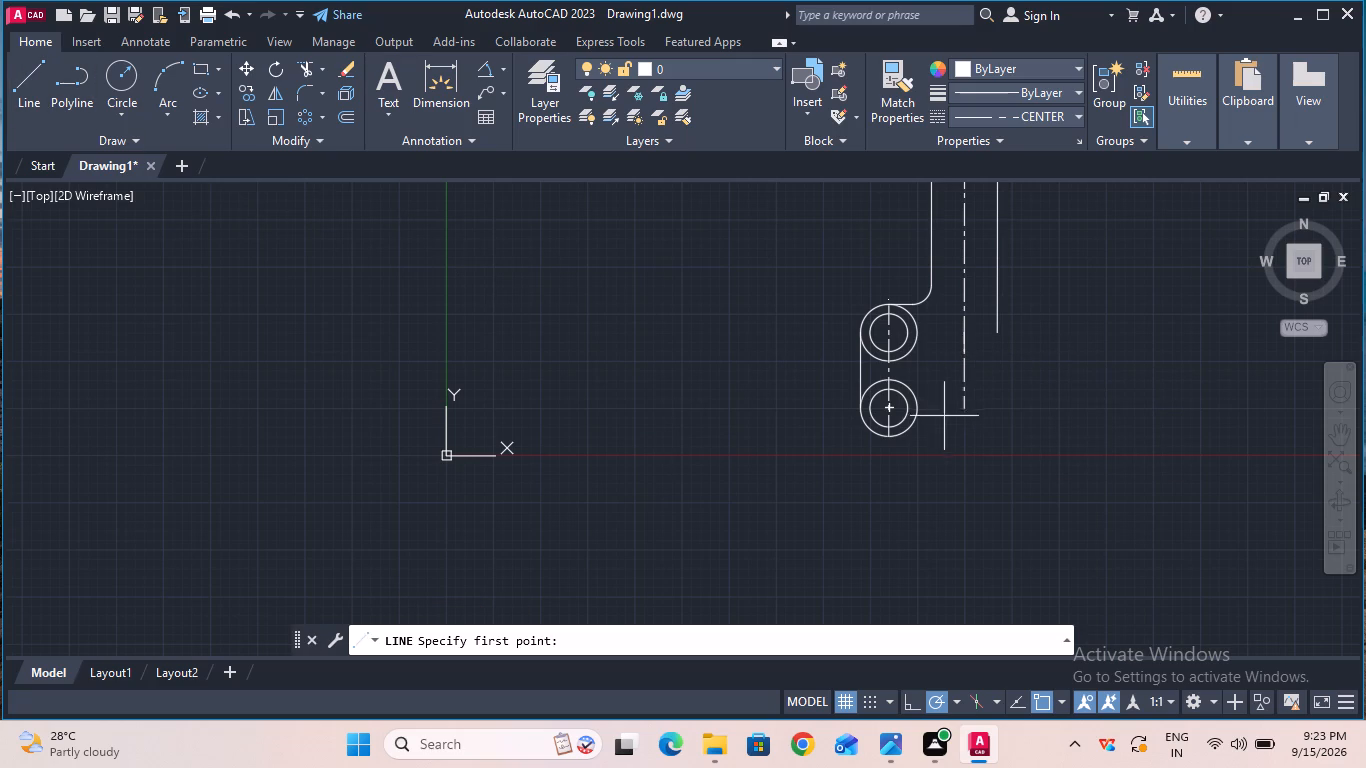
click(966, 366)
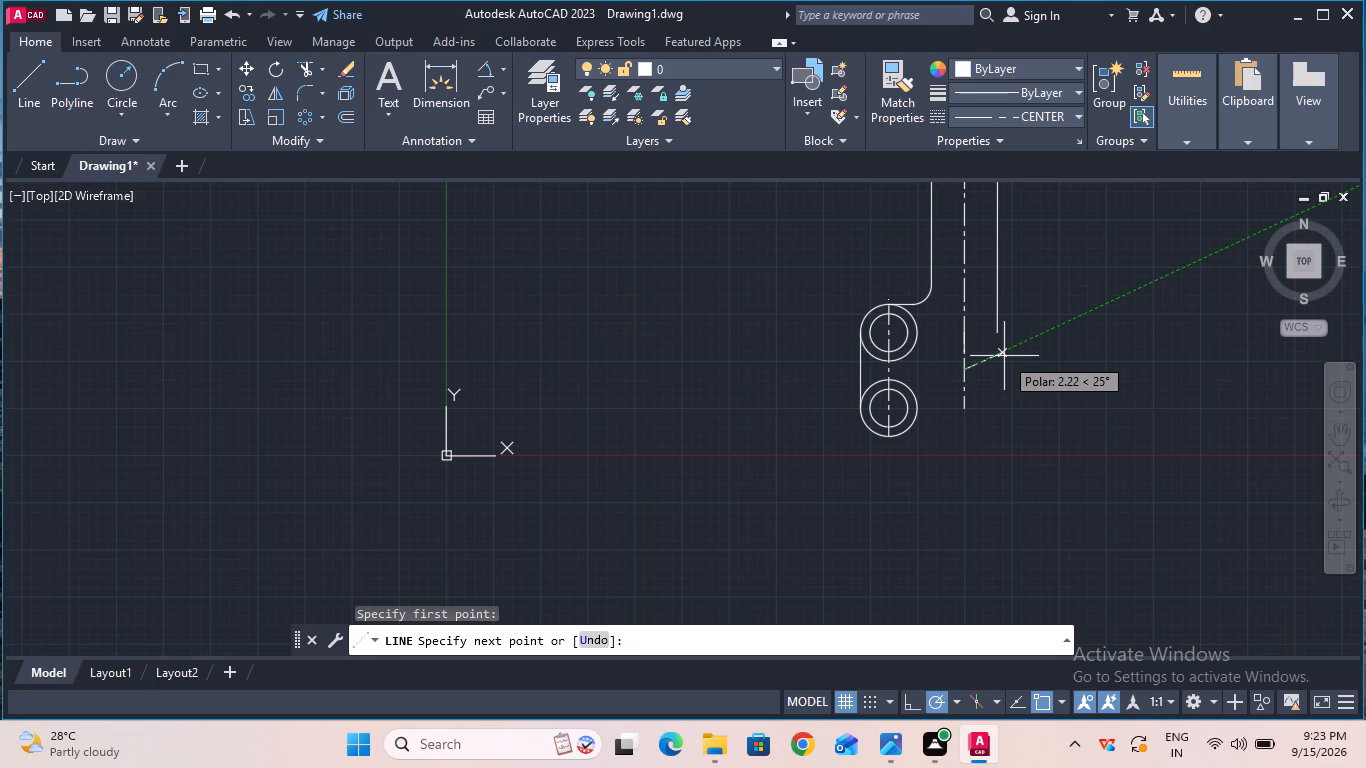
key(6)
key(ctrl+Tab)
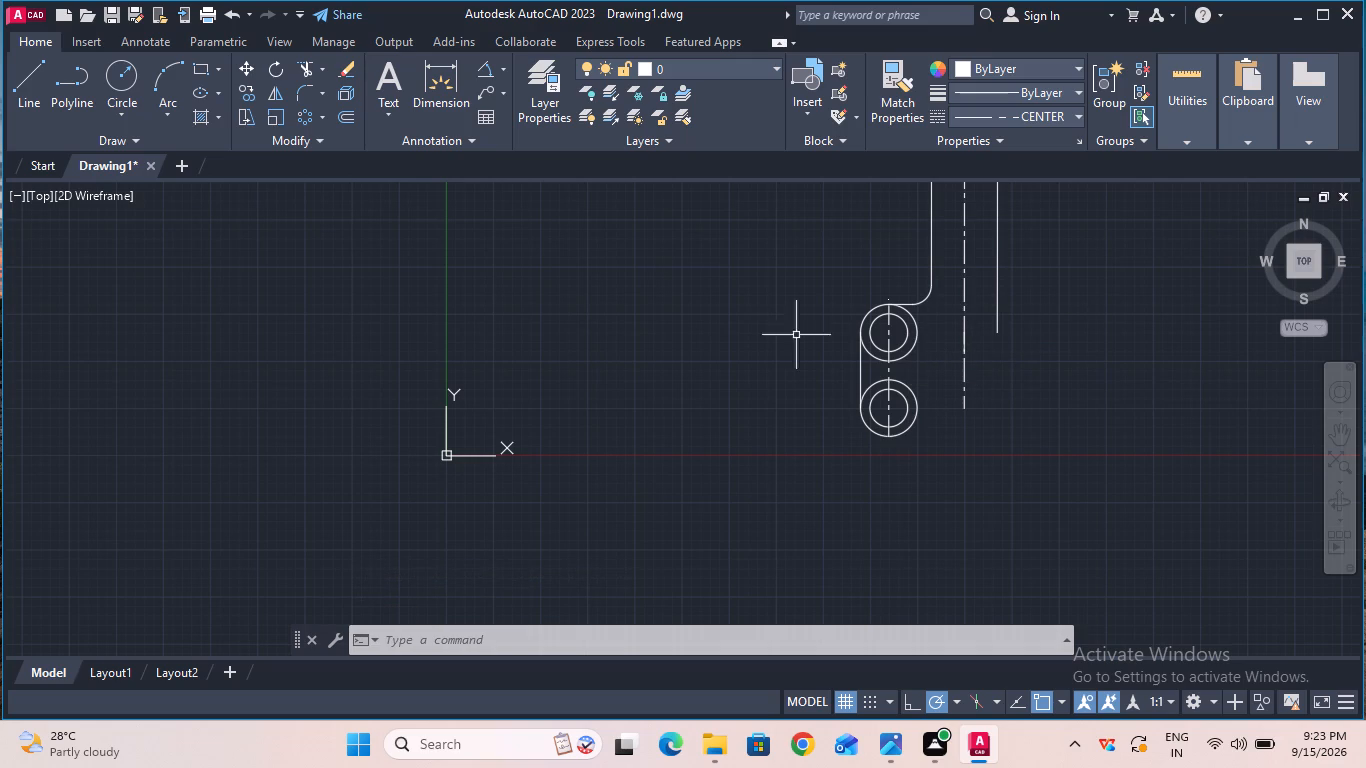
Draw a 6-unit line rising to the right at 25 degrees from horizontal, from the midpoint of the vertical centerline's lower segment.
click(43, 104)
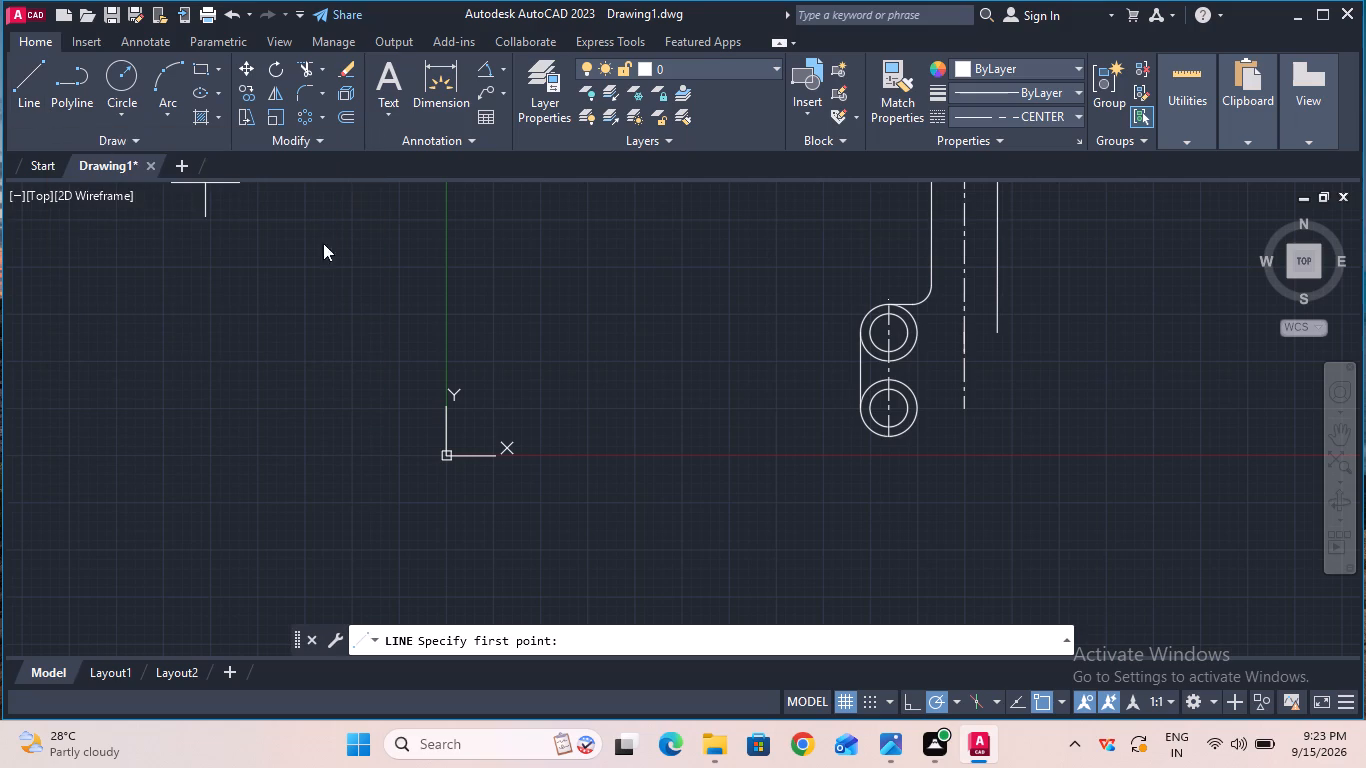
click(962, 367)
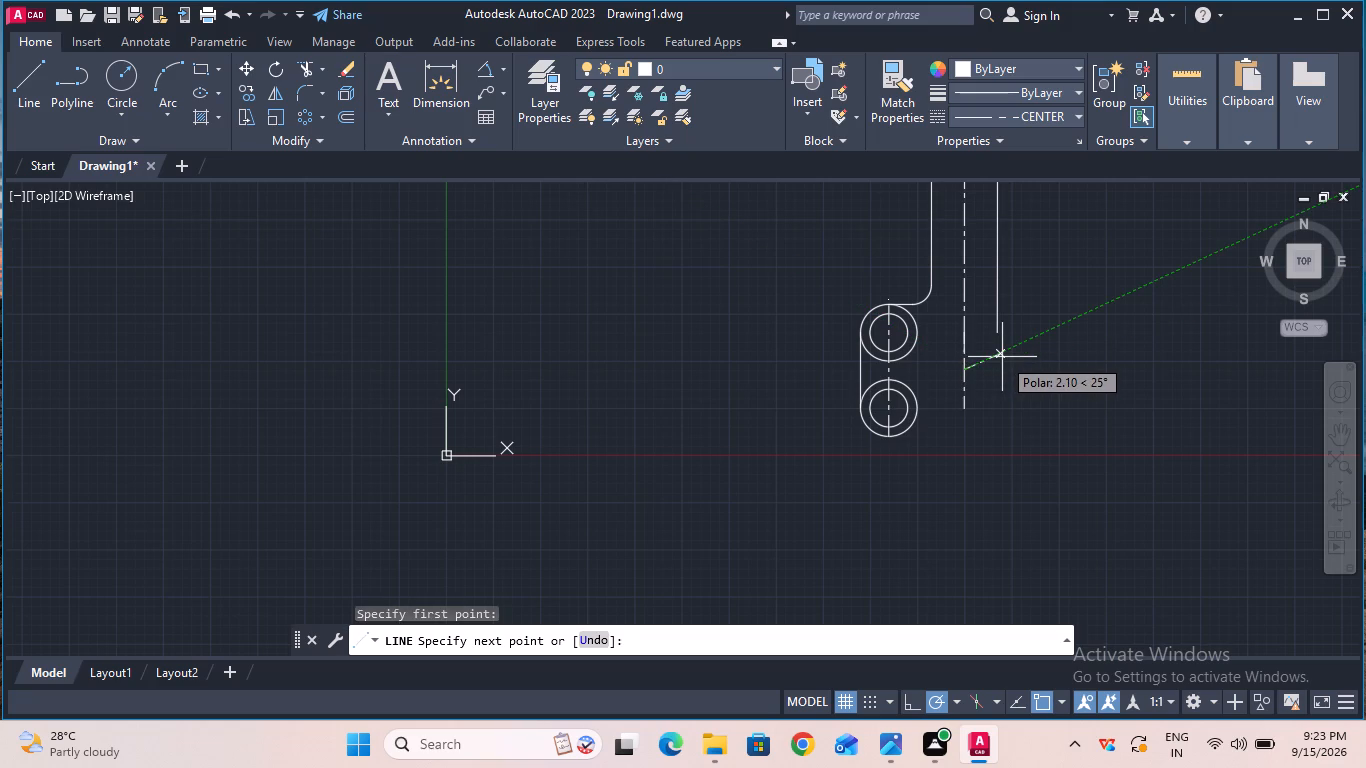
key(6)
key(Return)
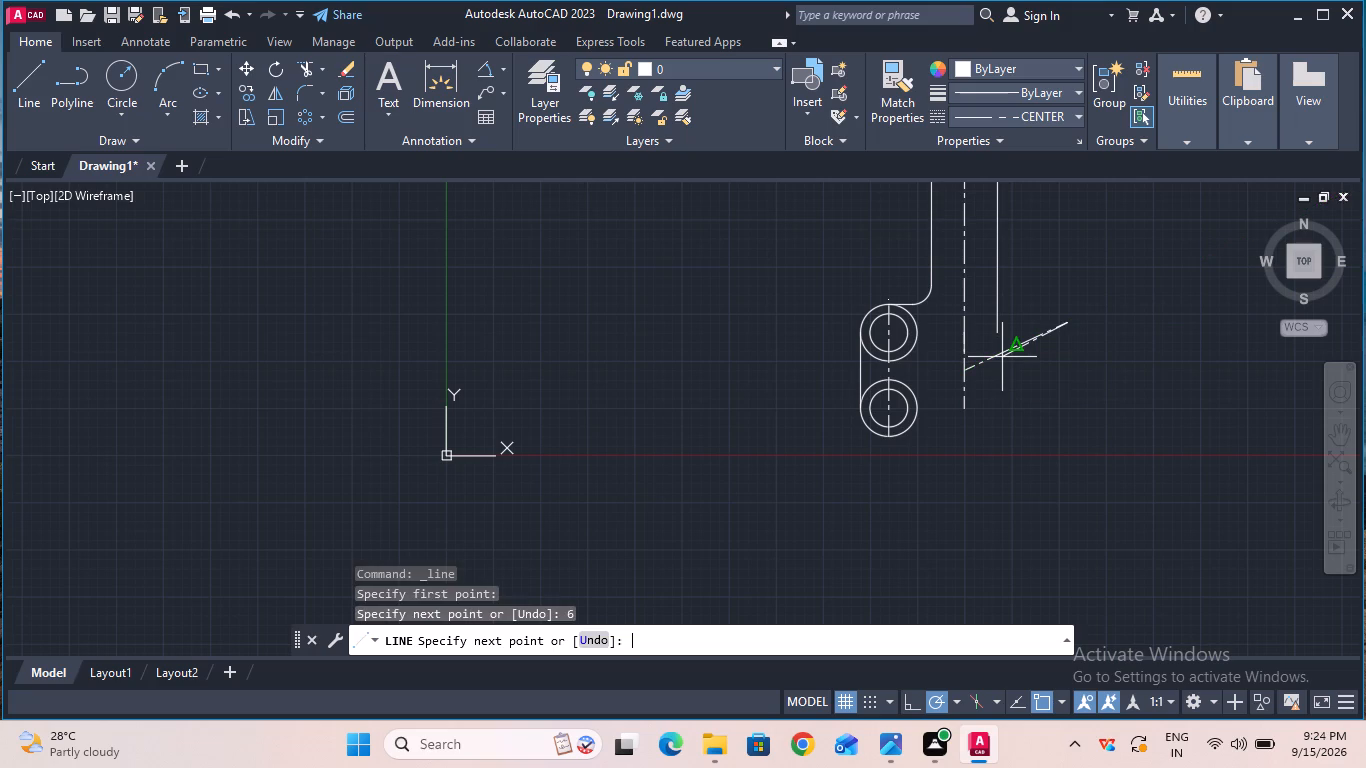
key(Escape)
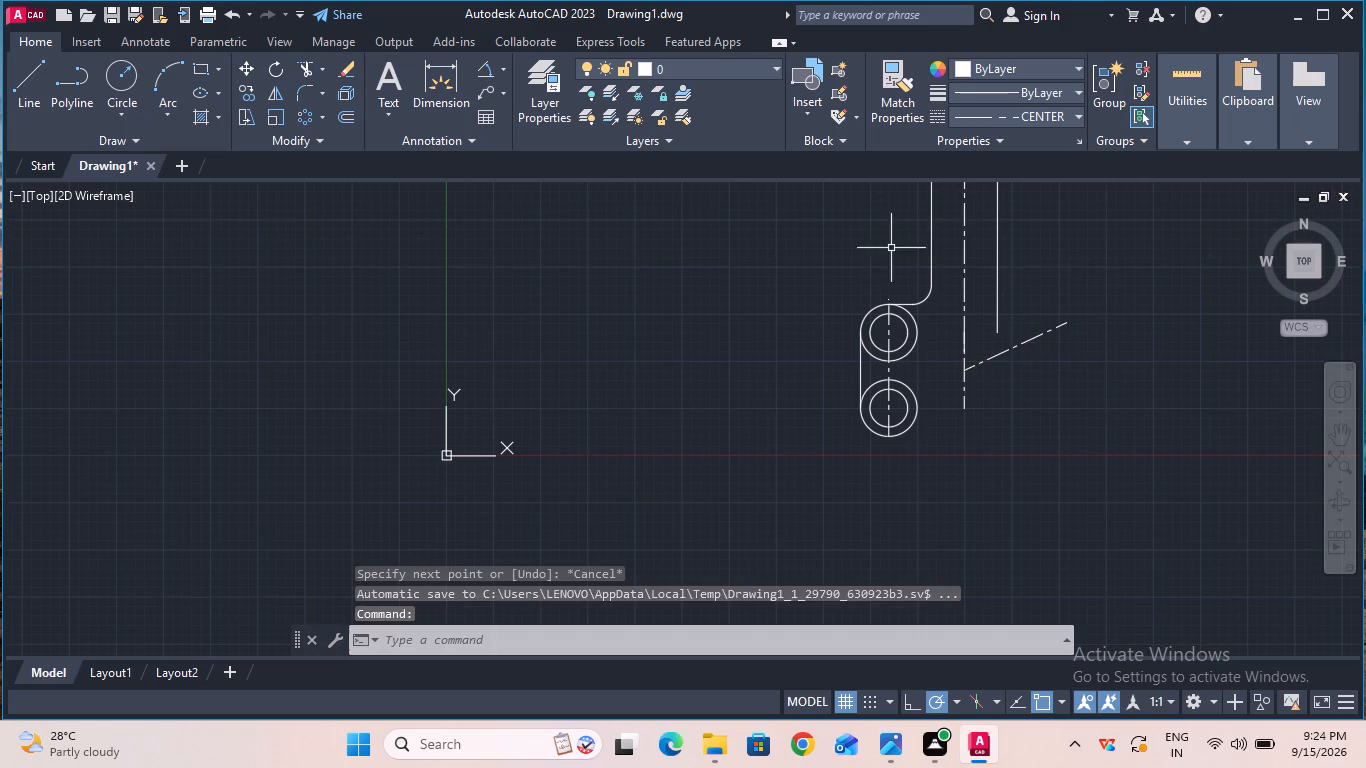
Check the angle between the vertical centerline and the 25-degree slanted line with an angular dimension, without placing it.
click(489, 61)
click(962, 303)
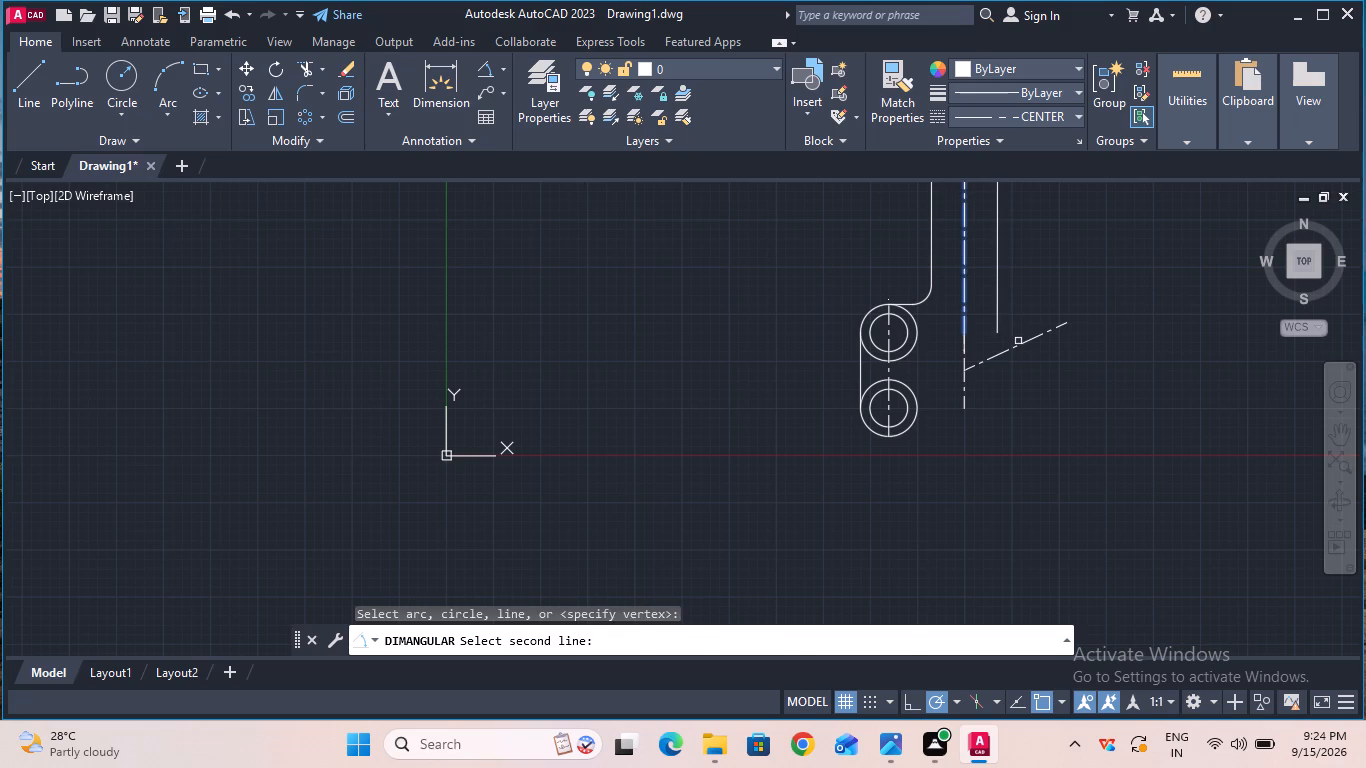
click(1018, 341)
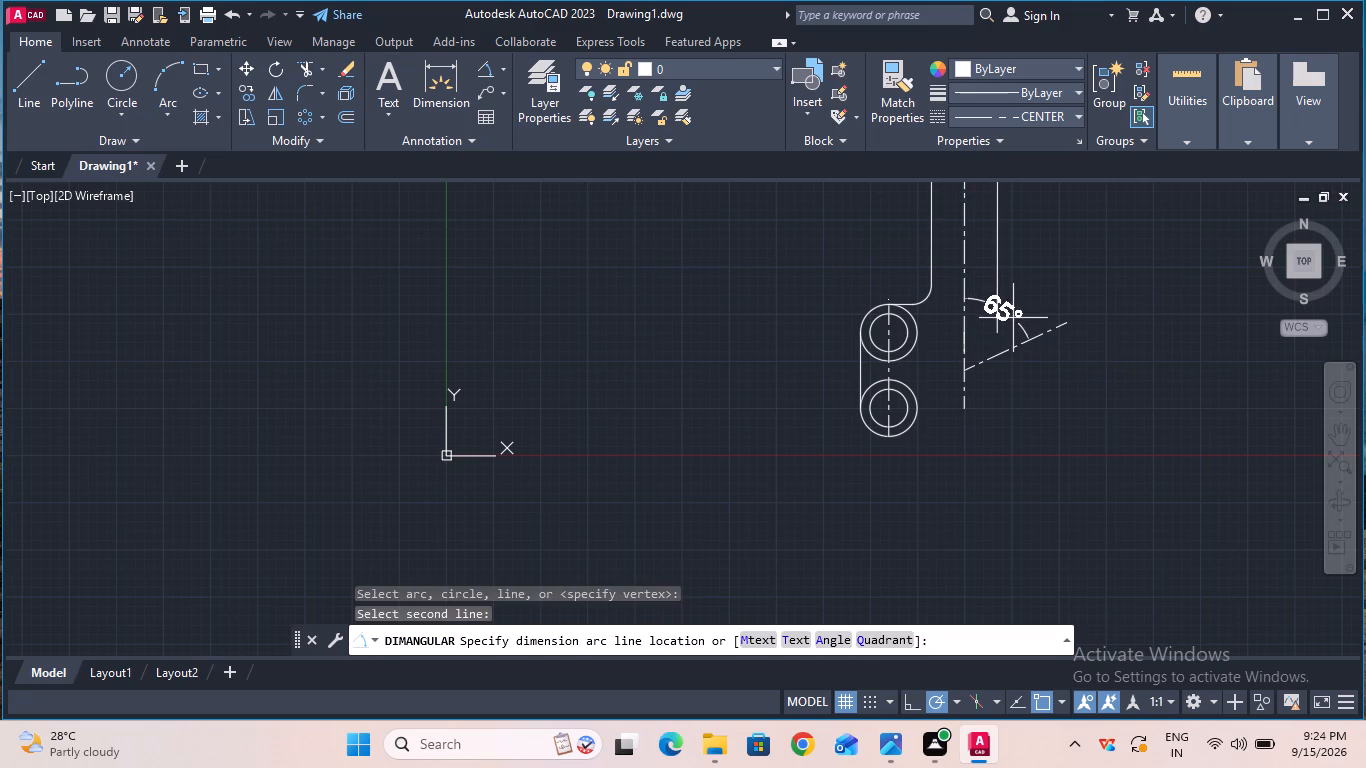
key(Escape)
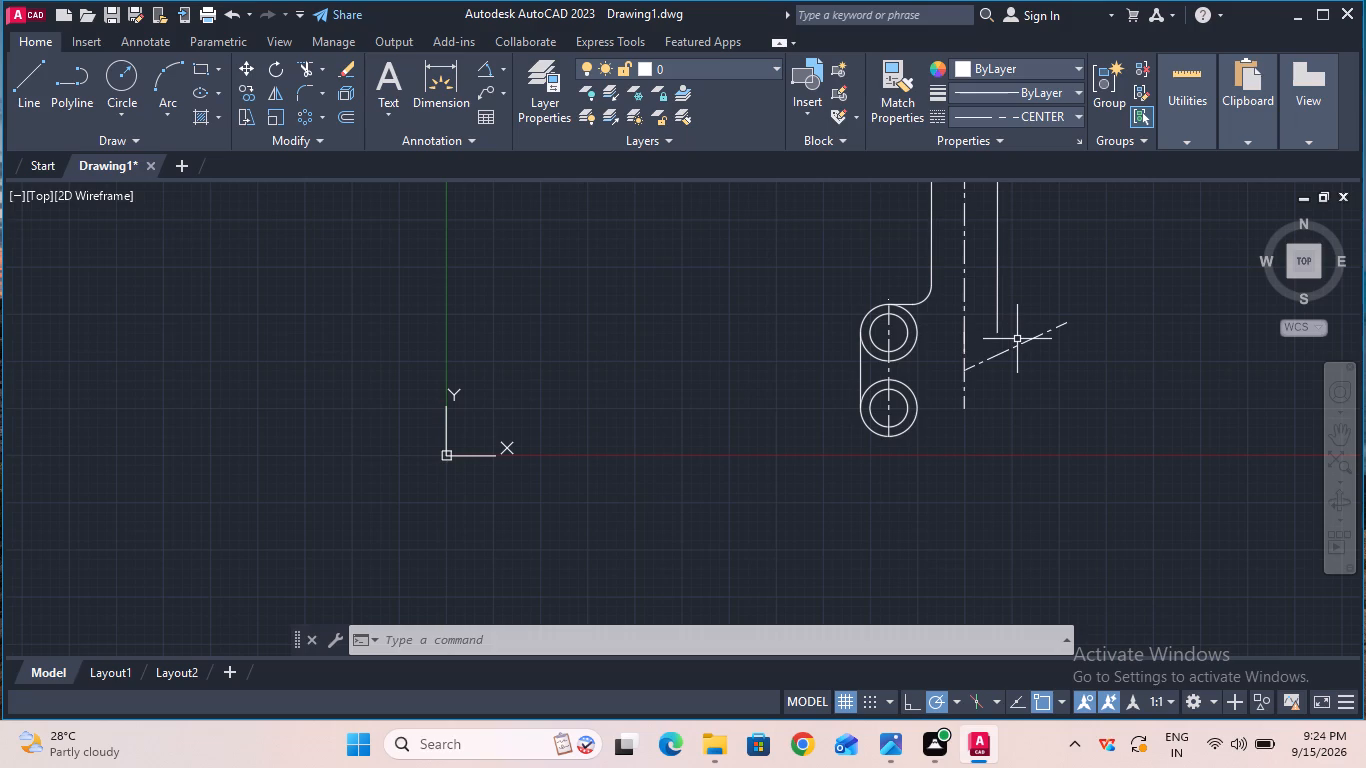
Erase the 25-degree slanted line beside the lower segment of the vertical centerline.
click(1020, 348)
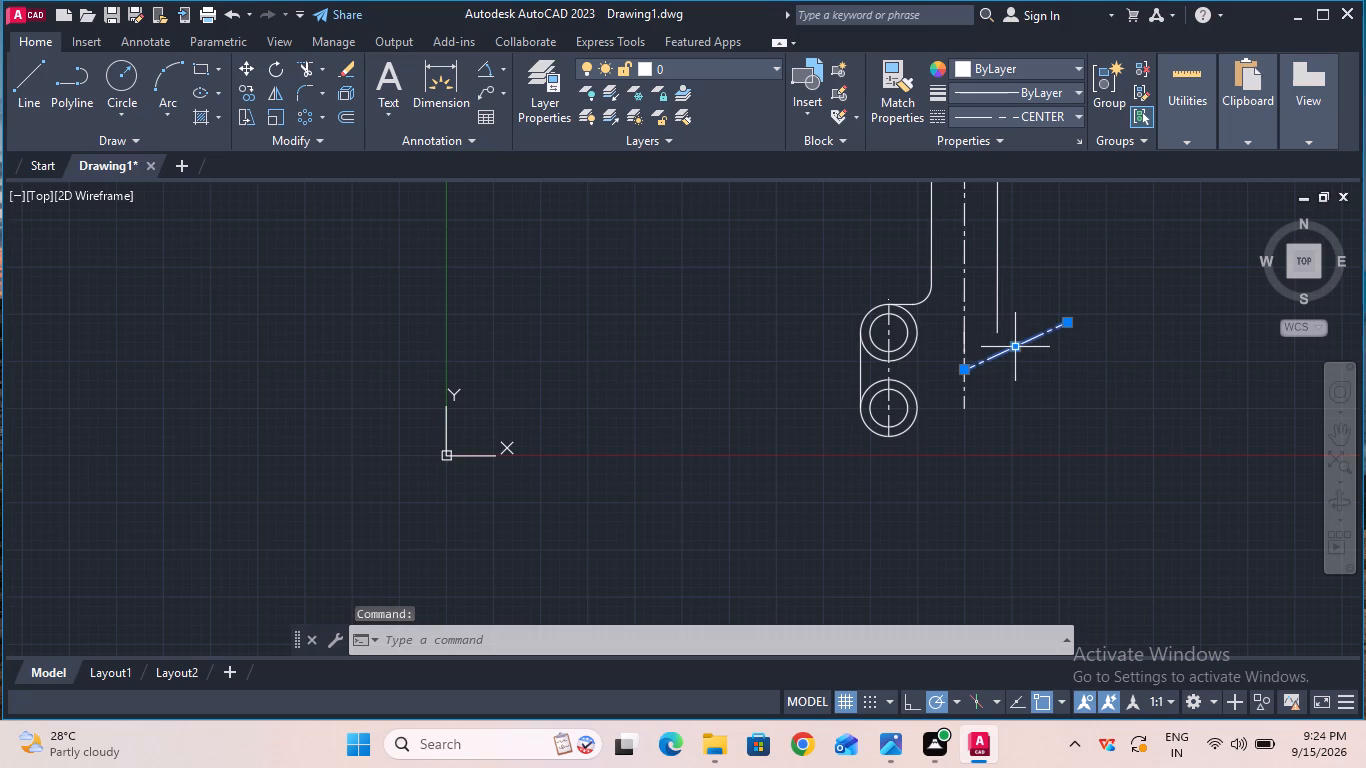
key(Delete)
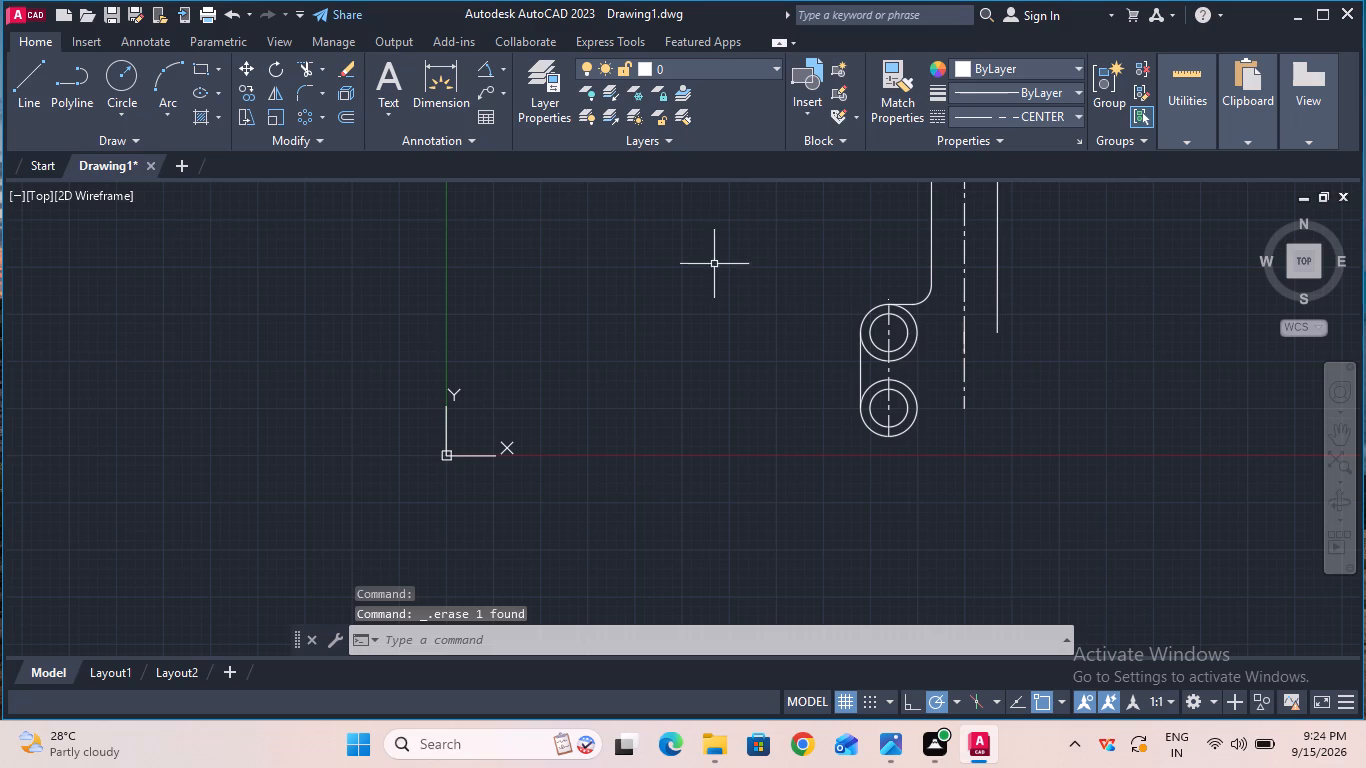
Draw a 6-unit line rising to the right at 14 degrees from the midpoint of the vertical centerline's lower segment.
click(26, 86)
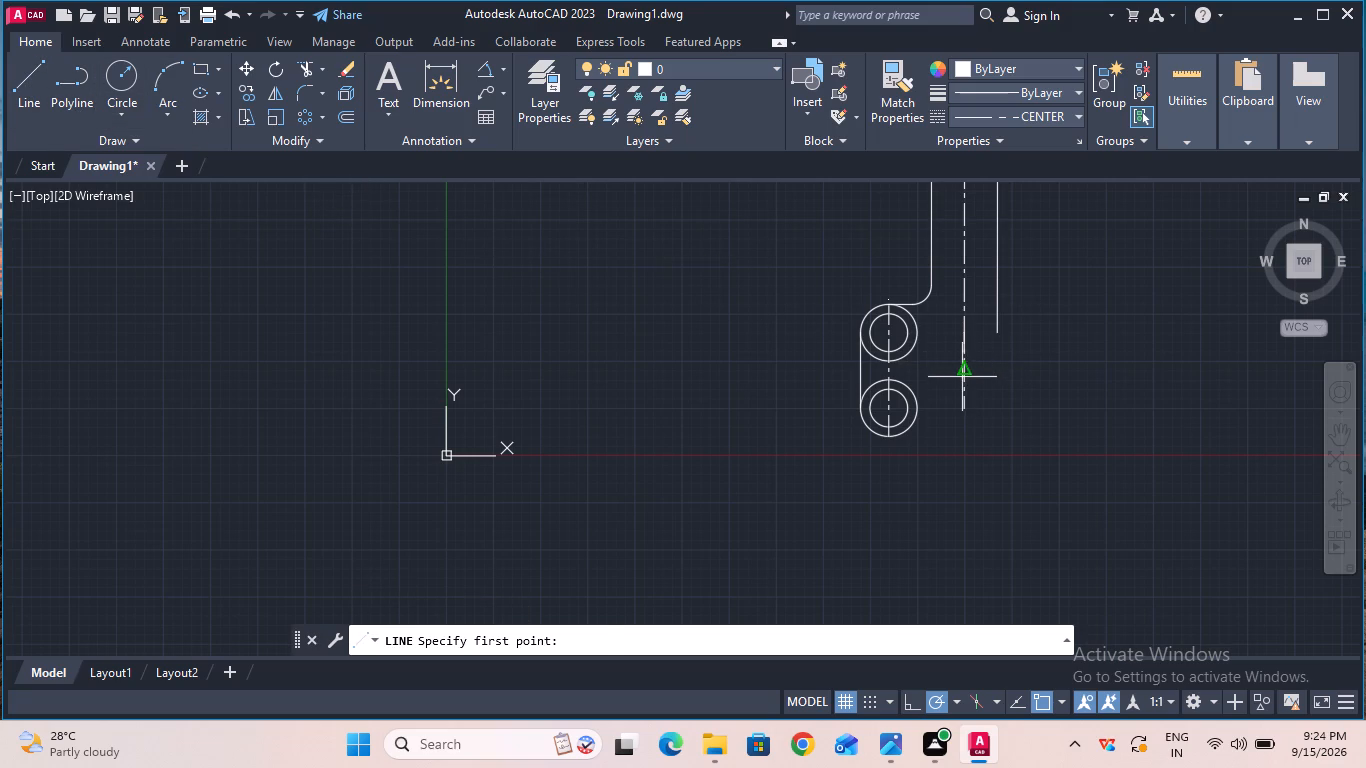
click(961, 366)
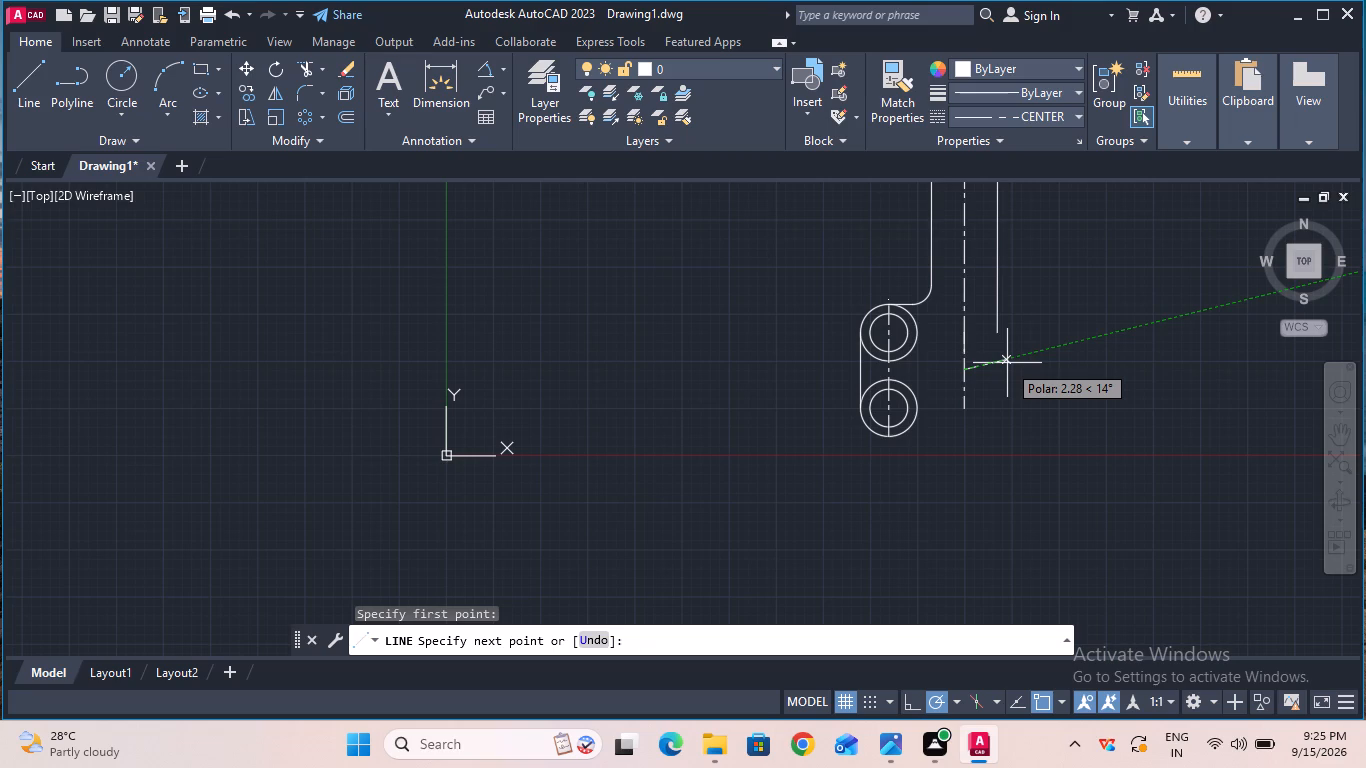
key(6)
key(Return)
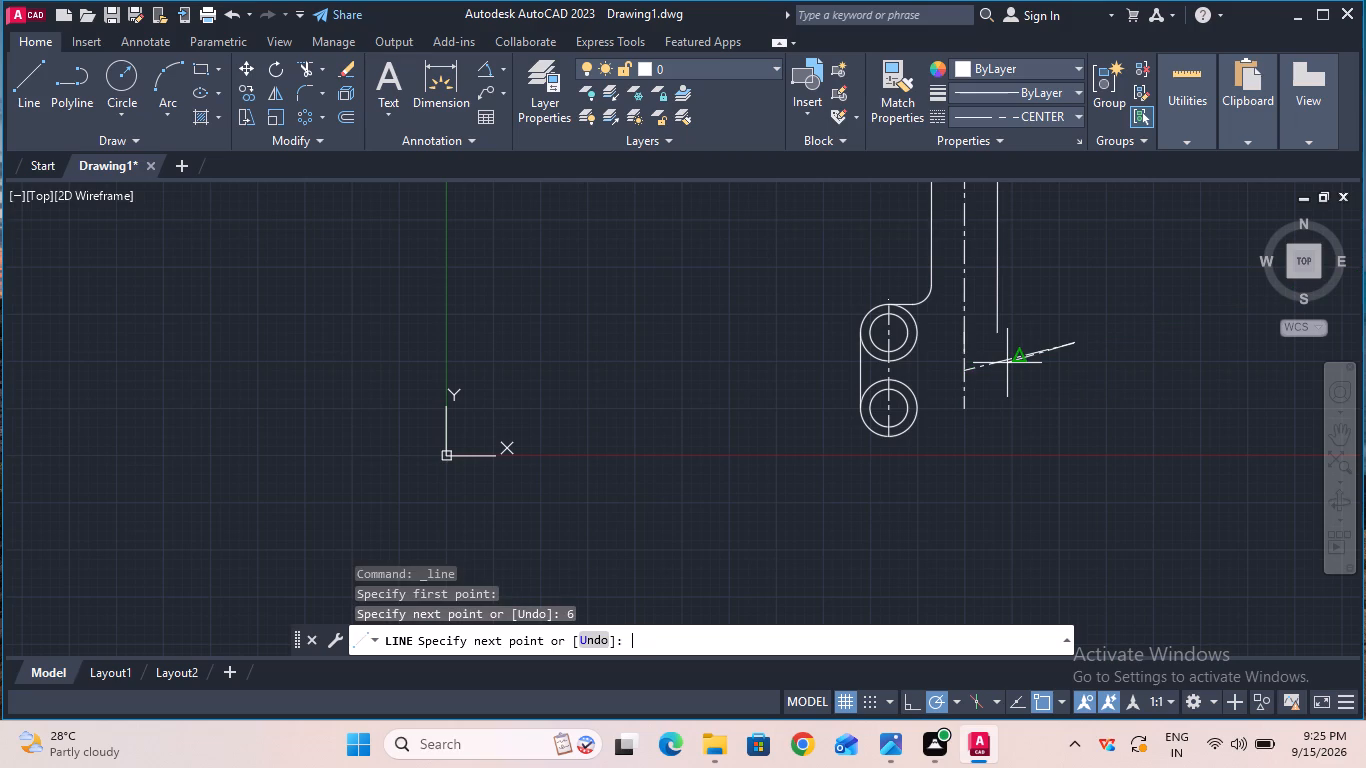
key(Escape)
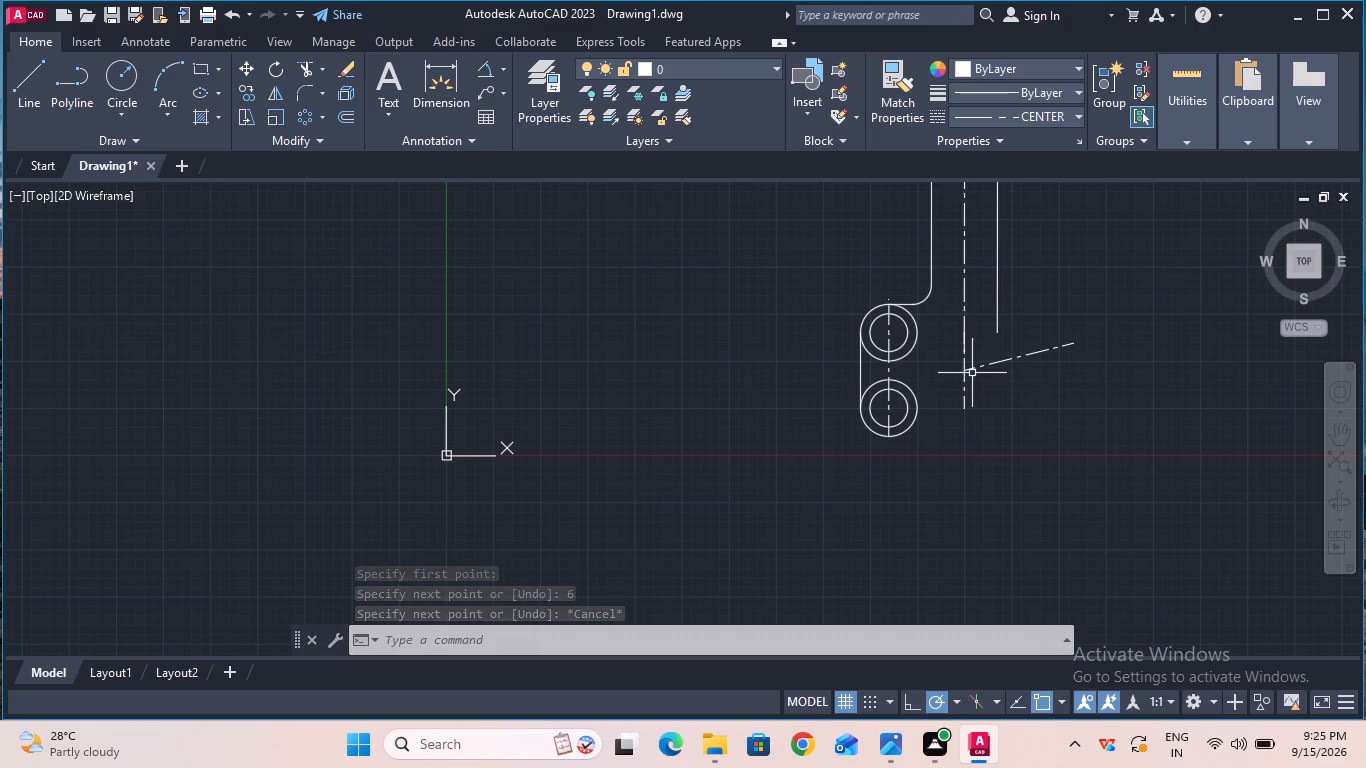
Add 2 degrees as an additional polar tracking angle.
ctrl+scroll(972, 373, up, 3)
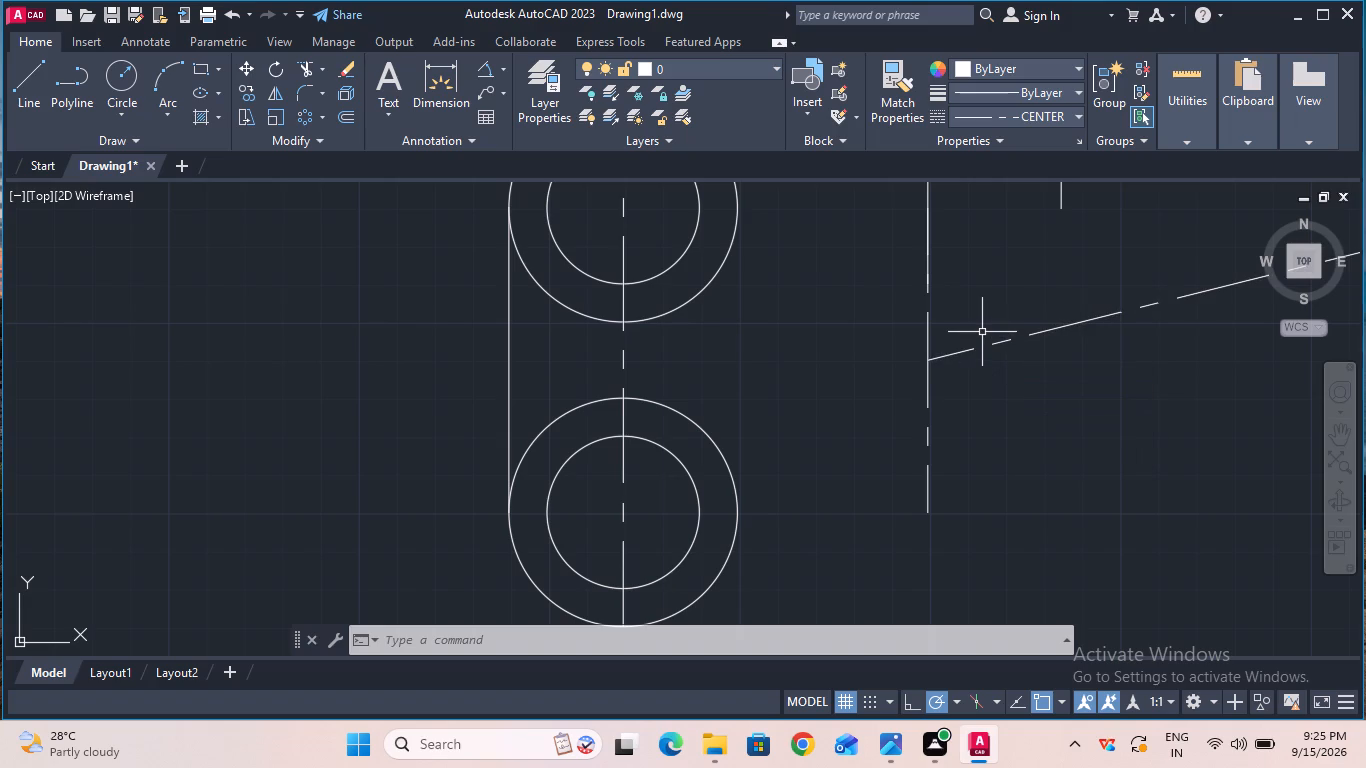
click(961, 695)
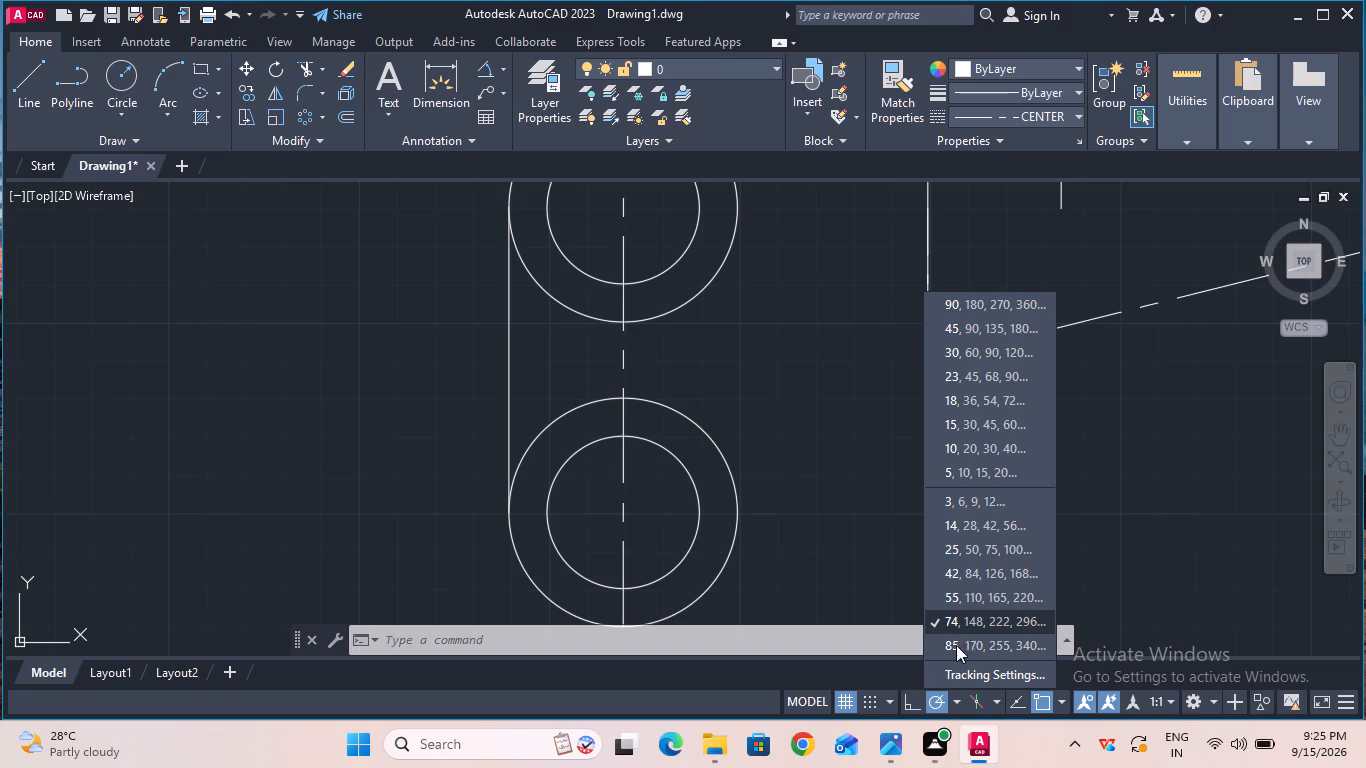
click(948, 675)
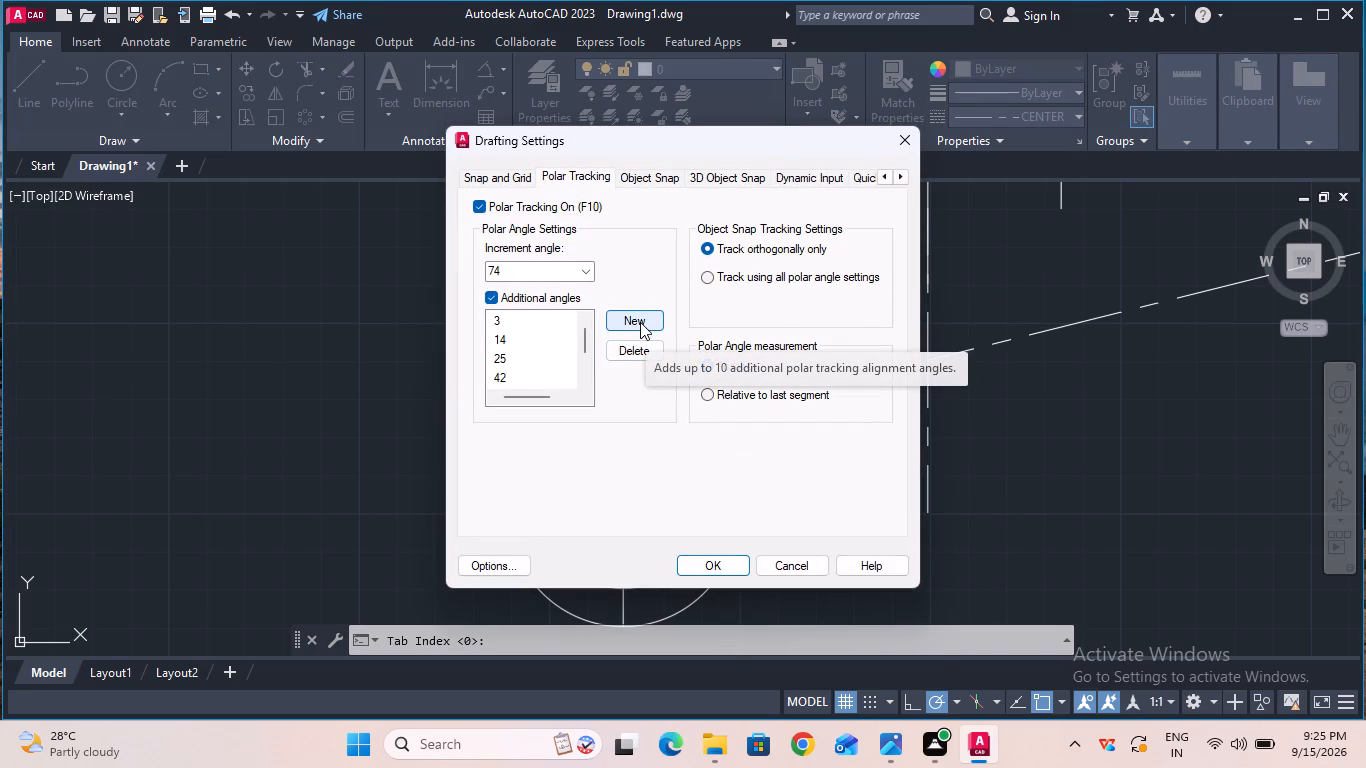
click(640, 323)
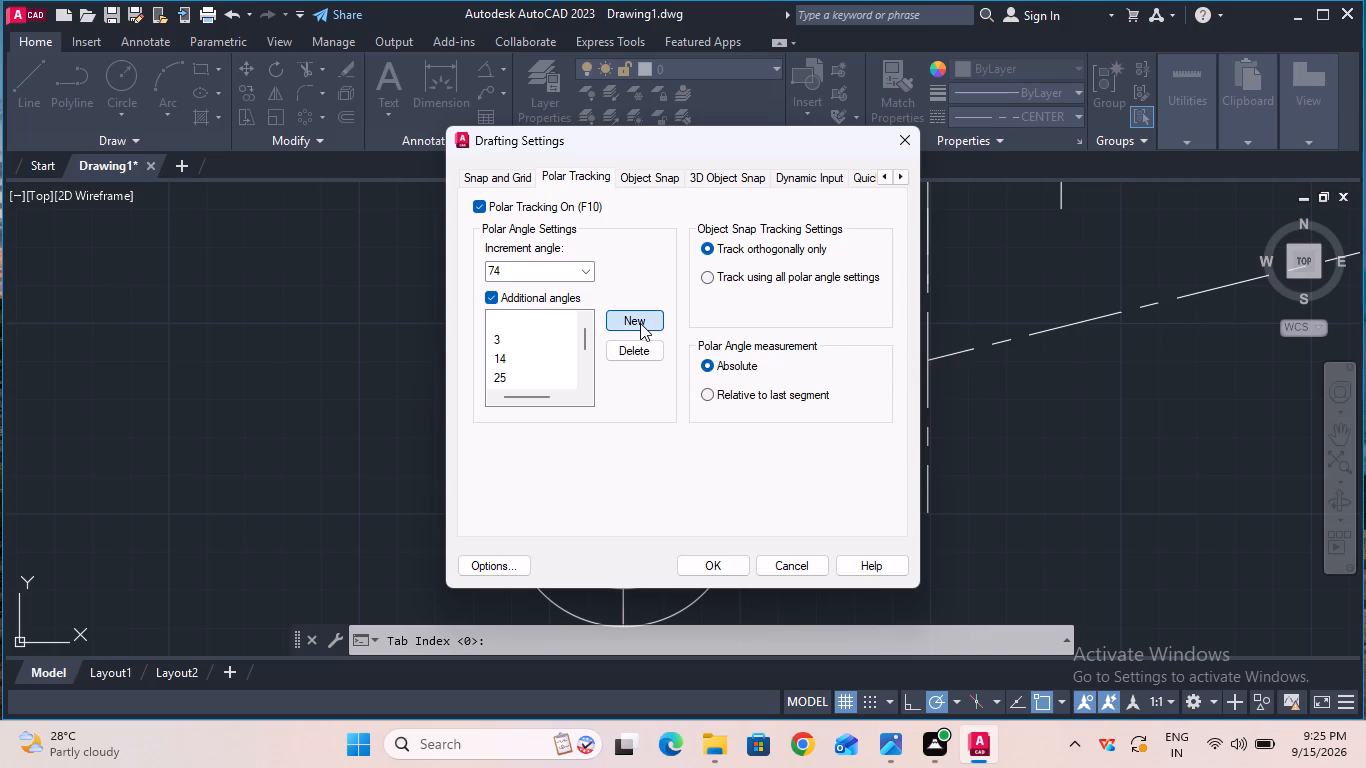
click(504, 314)
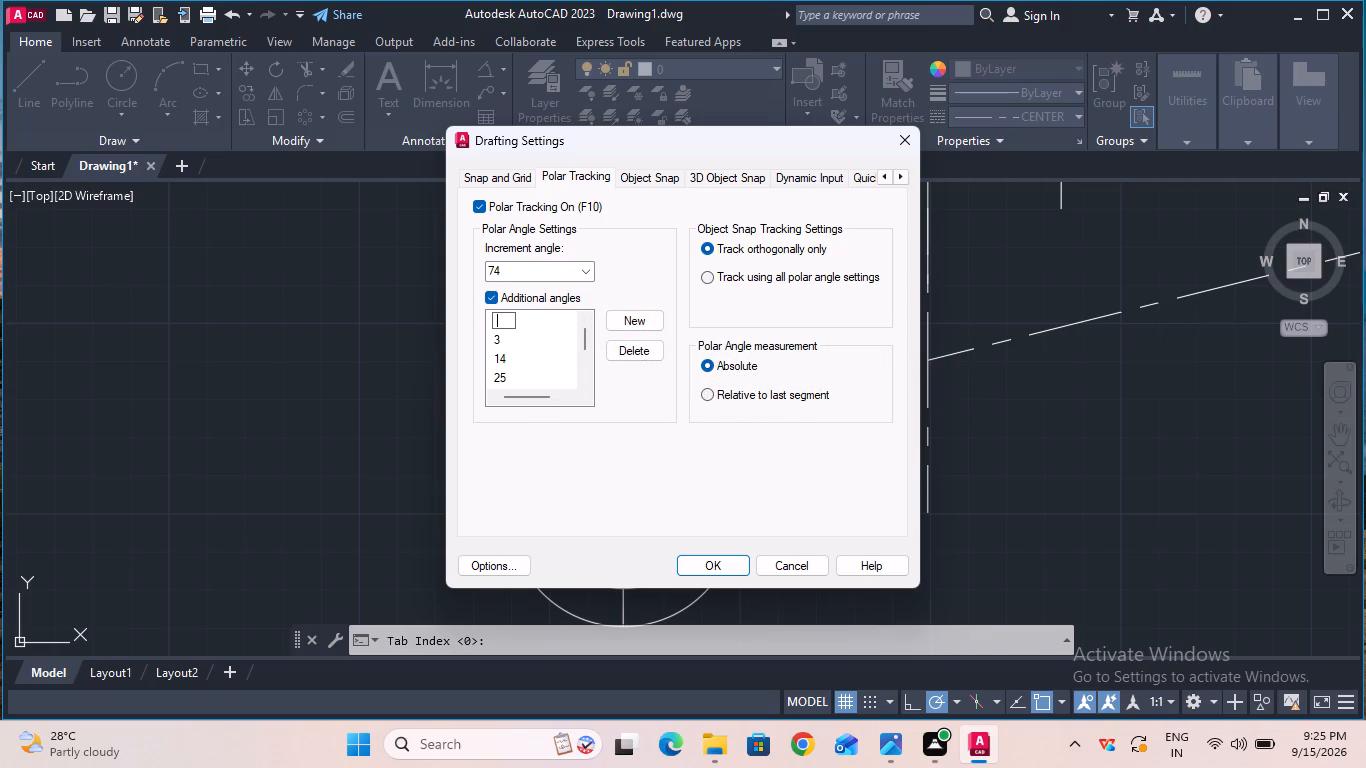
key(2)
click(694, 563)
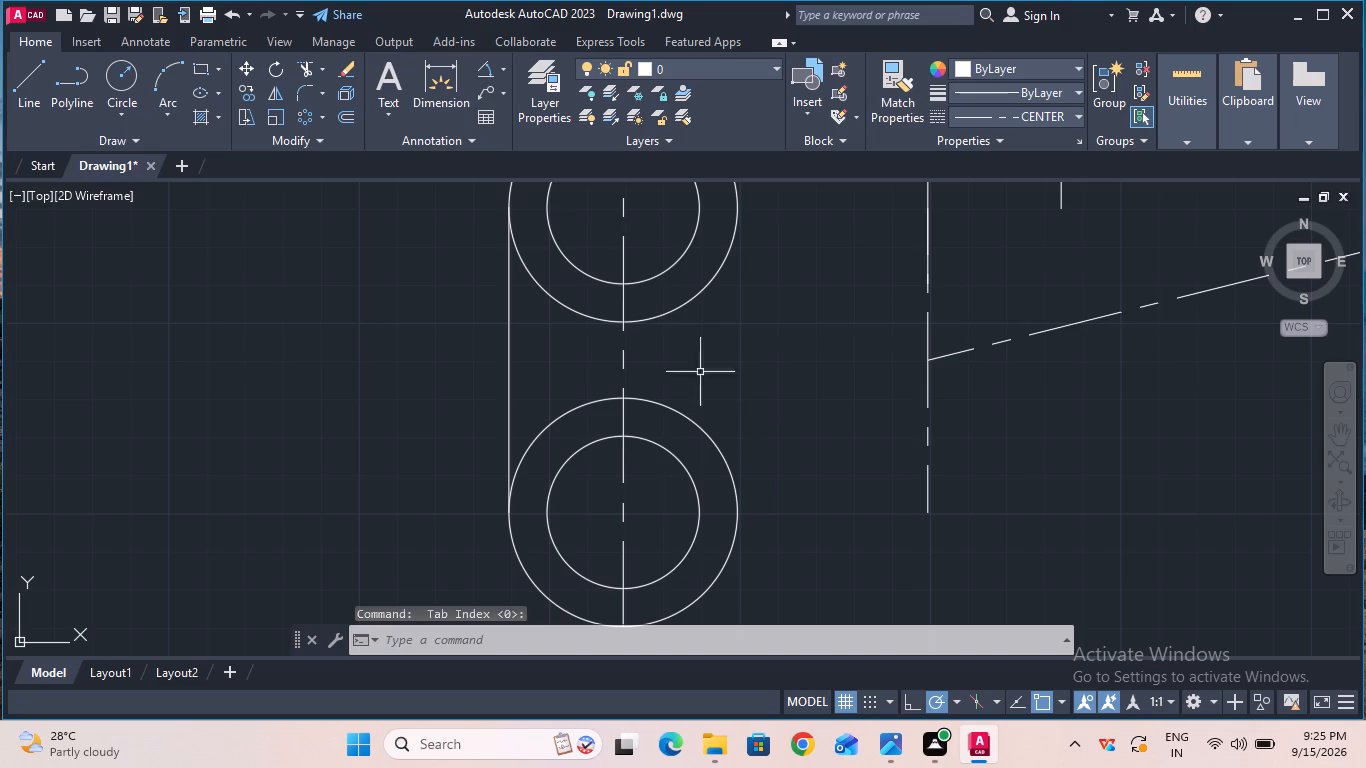
Using a 2-degree polar tracking increment, draw a 6-unit line at 16 degrees from the 14-degree line's start point on the vertical centerline.
click(35, 90)
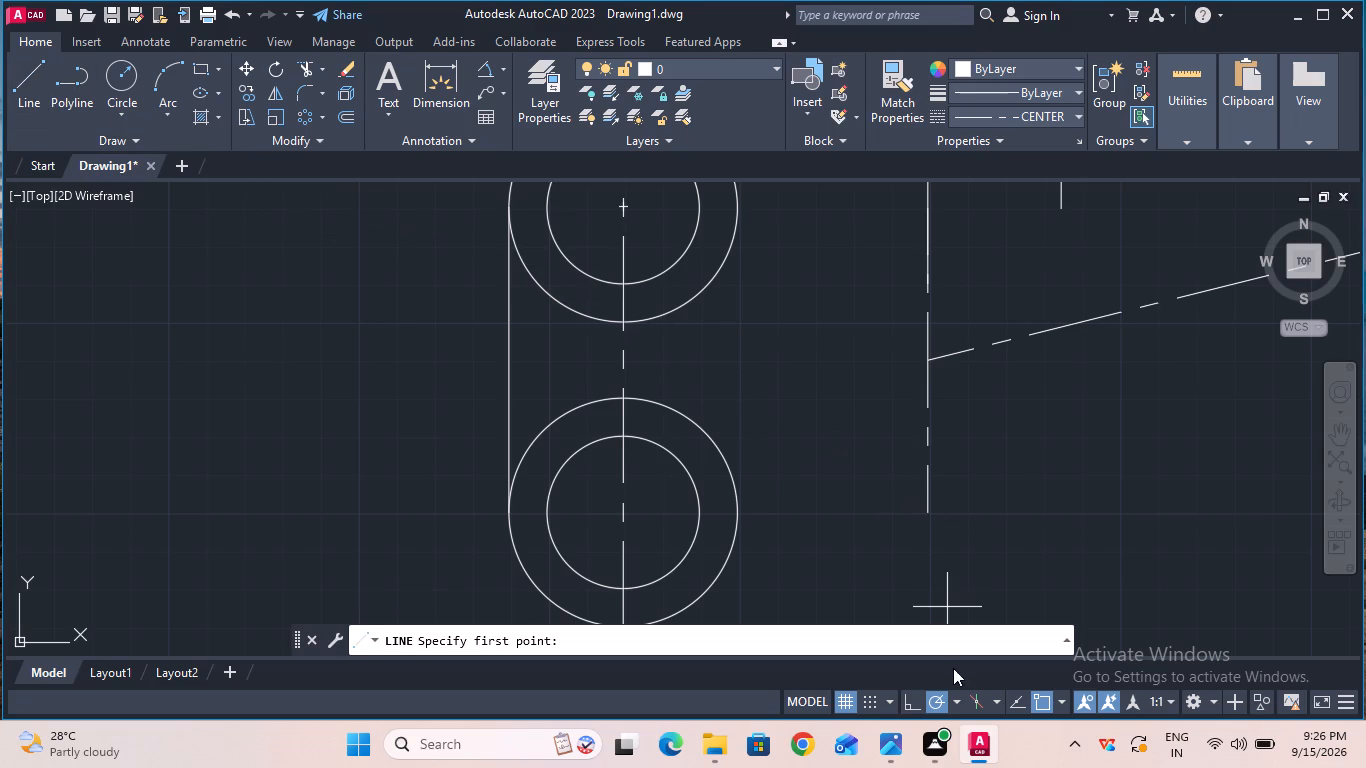
click(954, 703)
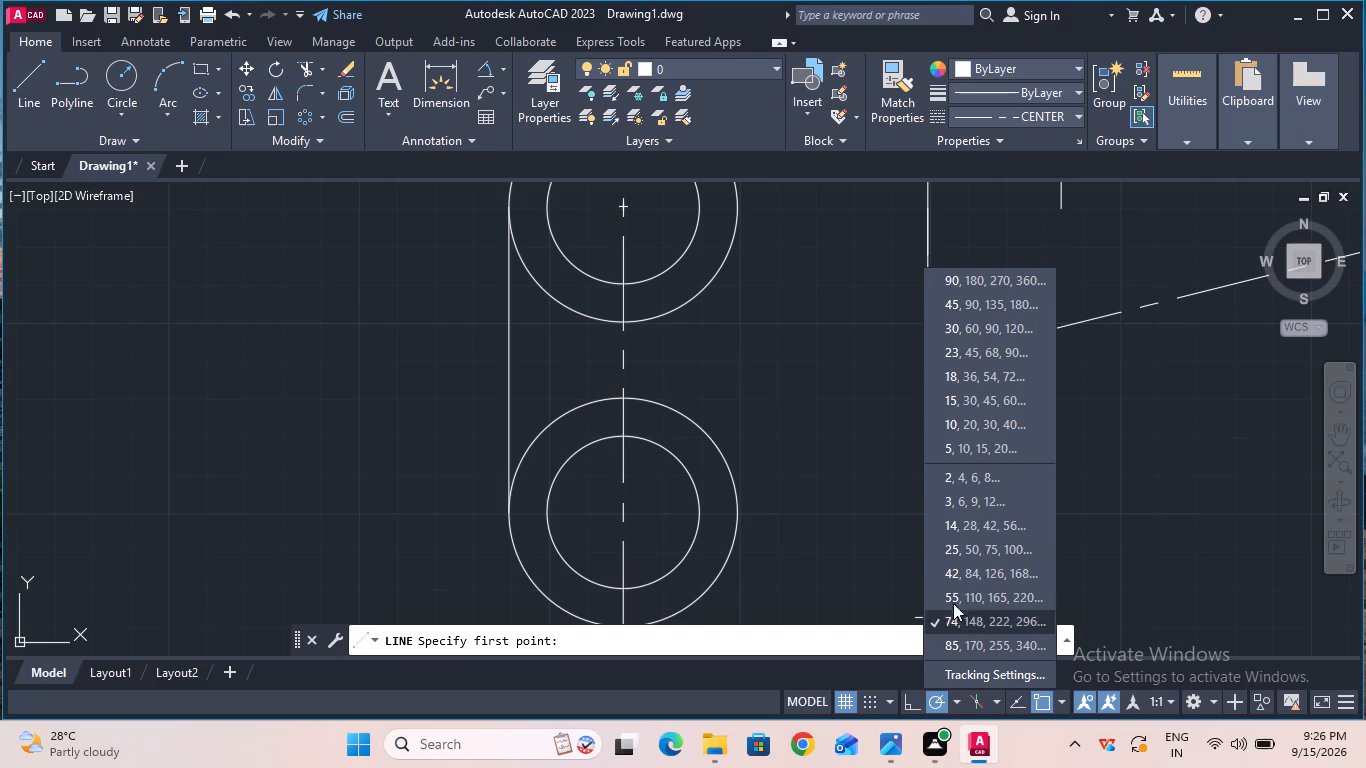
click(952, 482)
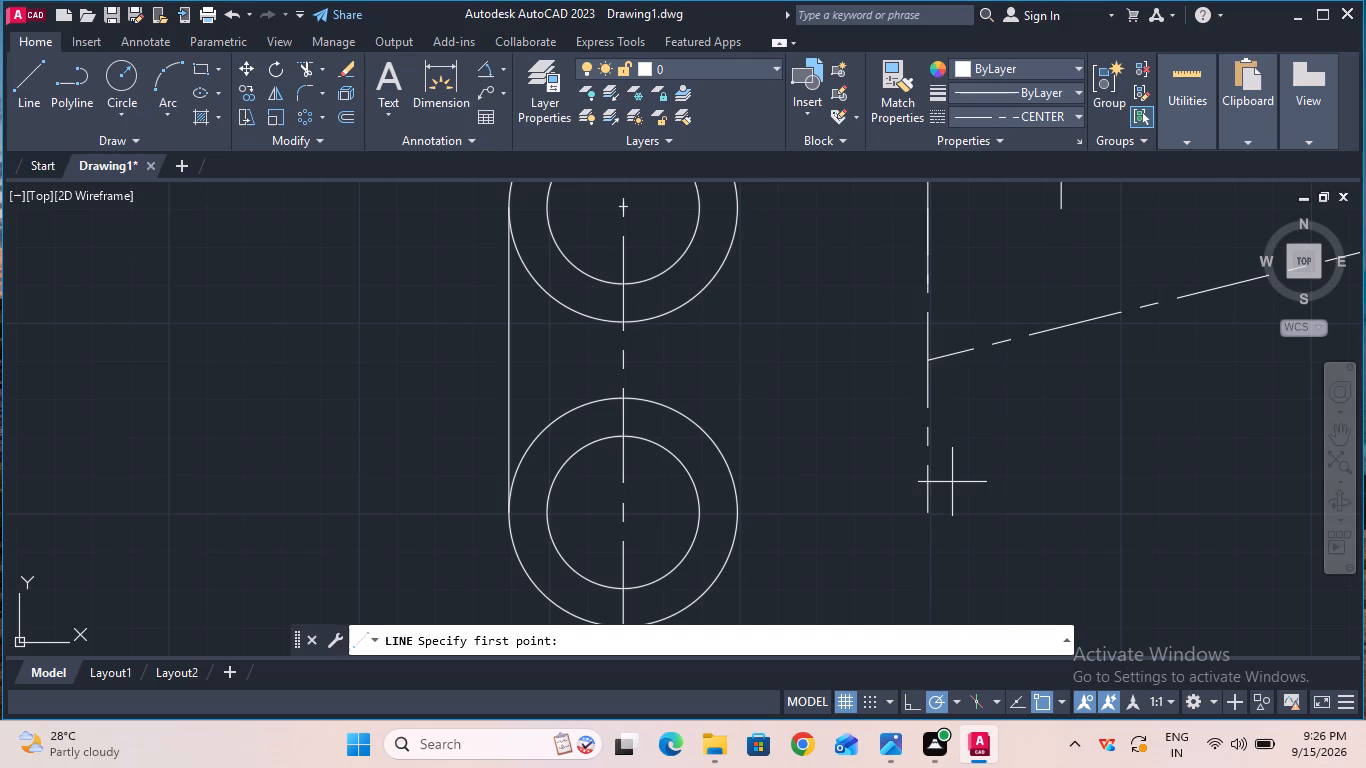
click(929, 357)
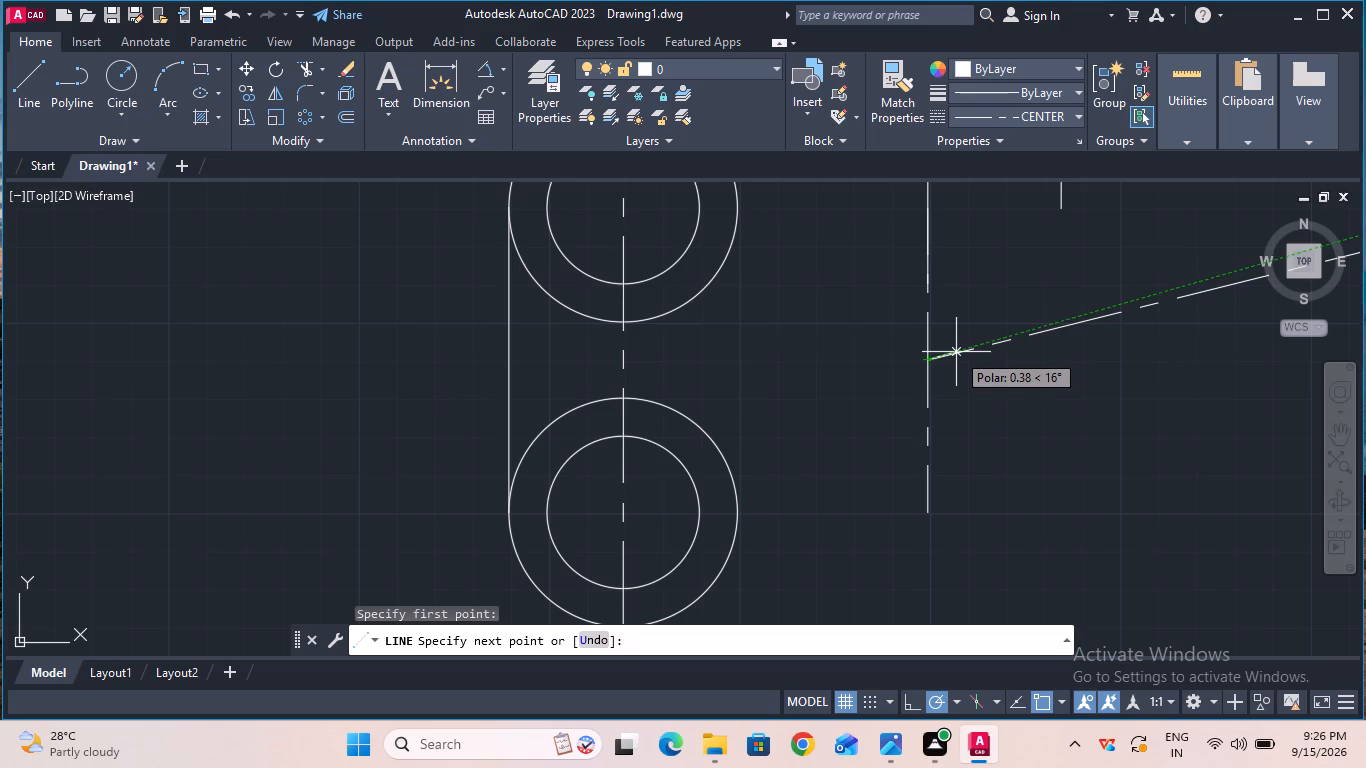
key(6)
key(Return)
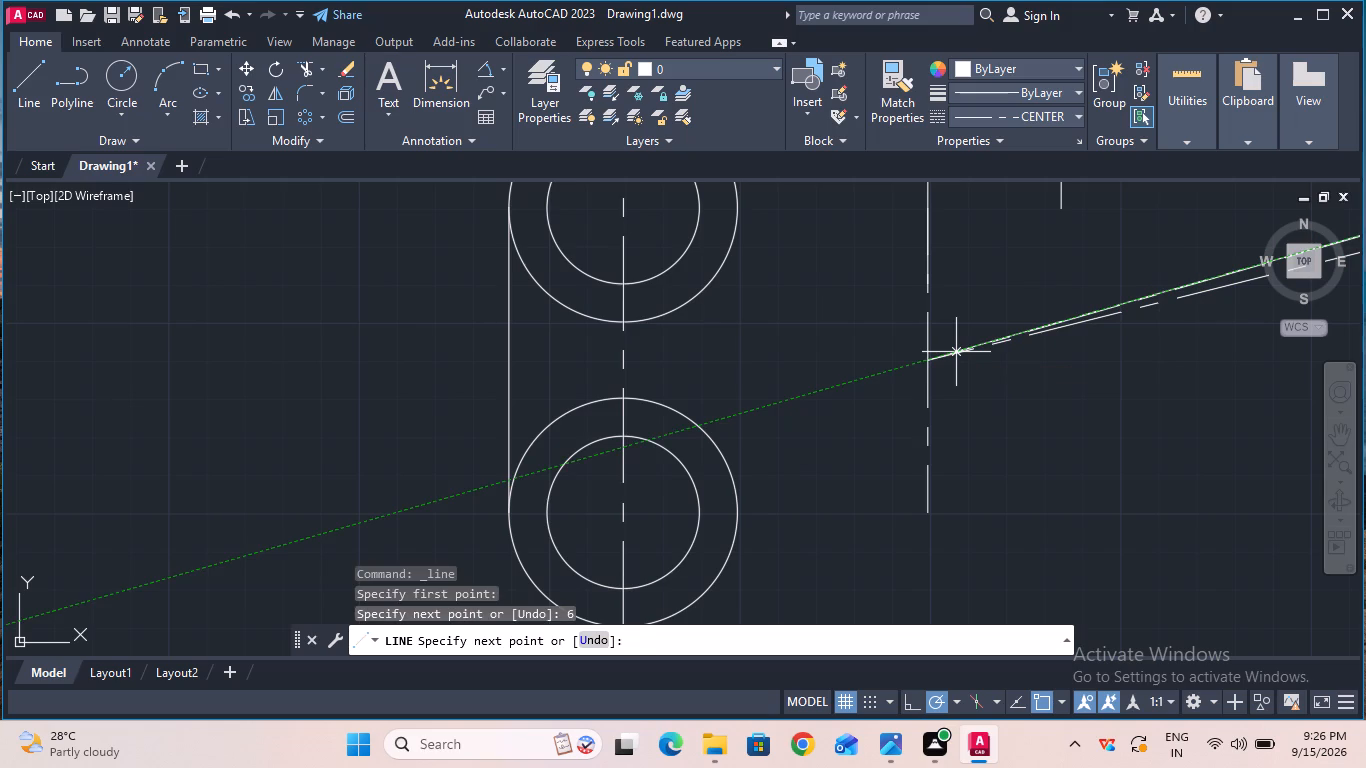
key(Escape)
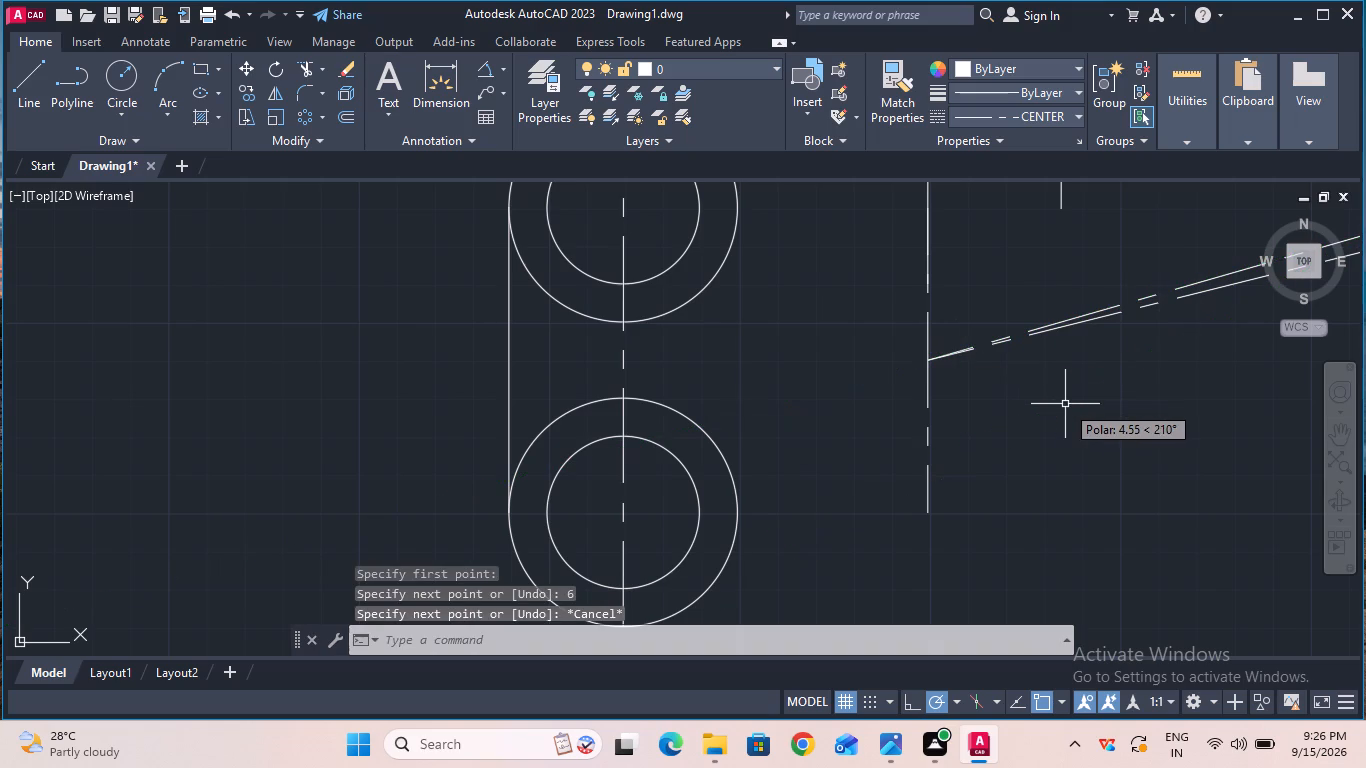
Check the angle between the vertical centerline and the 16-degree slanted line with an angular dimension, without placing it.
ctrl+scroll(1110, 380, down, 2)
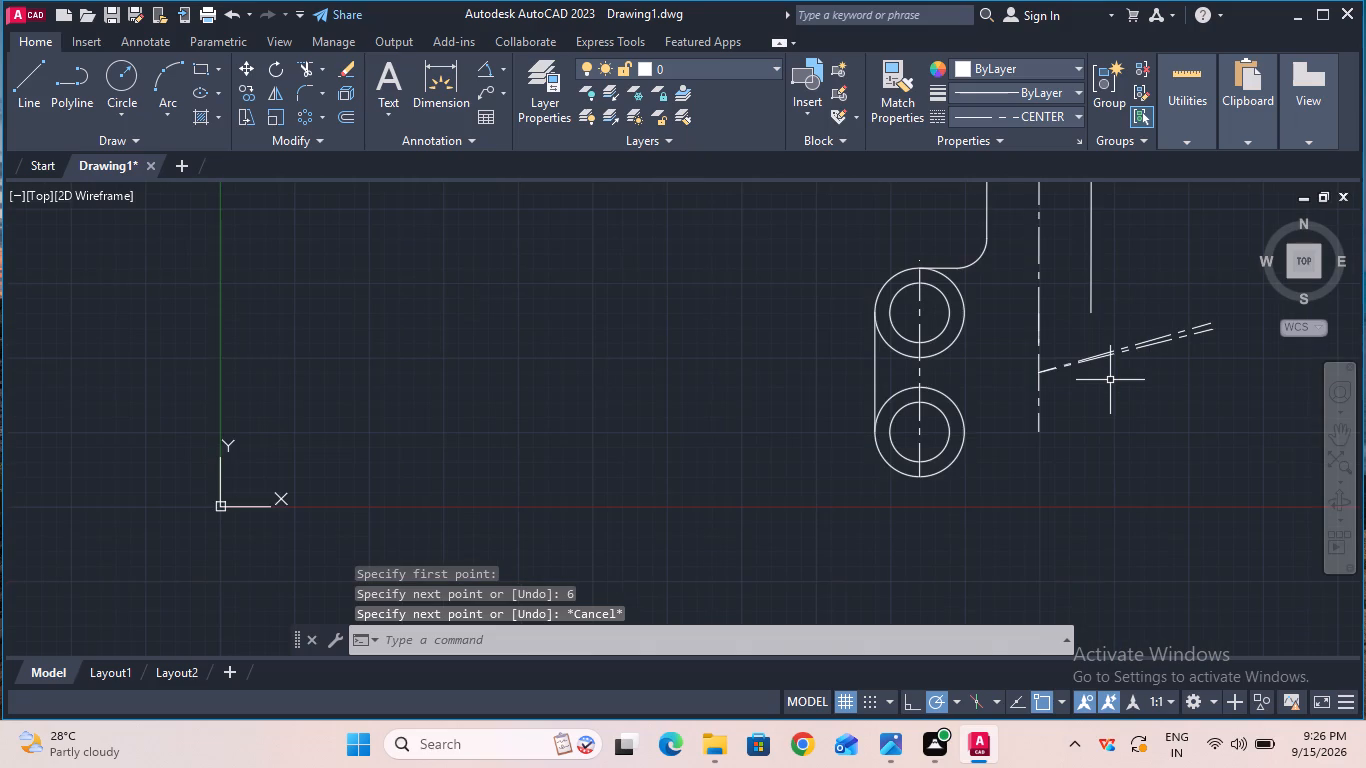
click(486, 72)
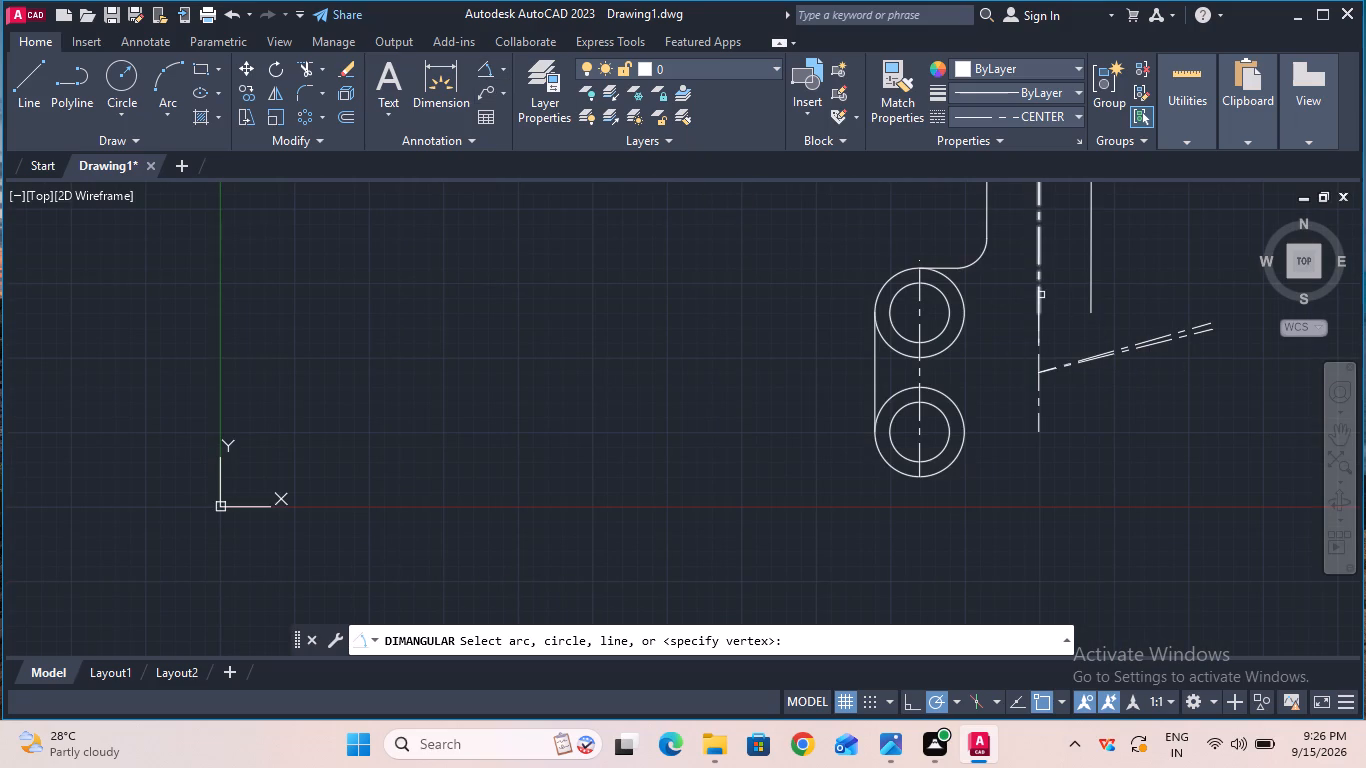
click(1040, 295)
click(1175, 334)
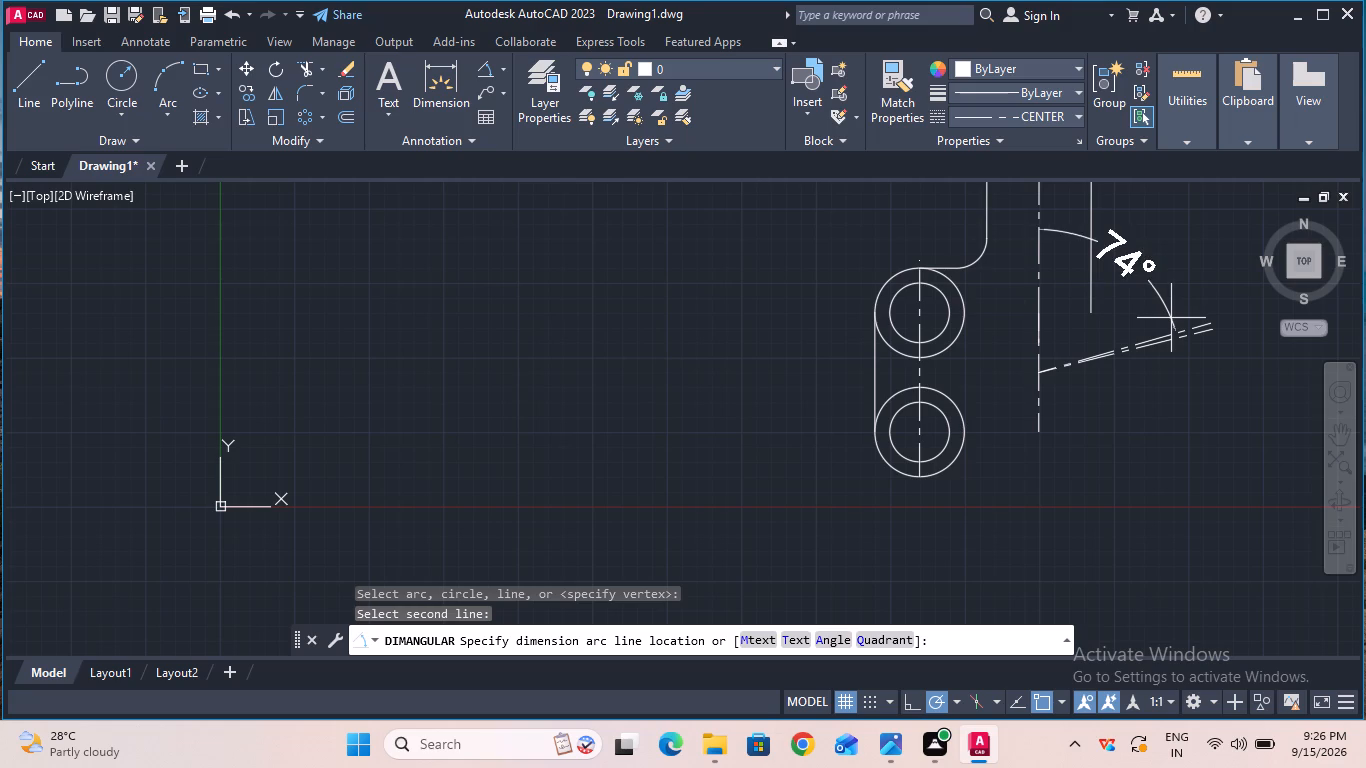
key(Escape)
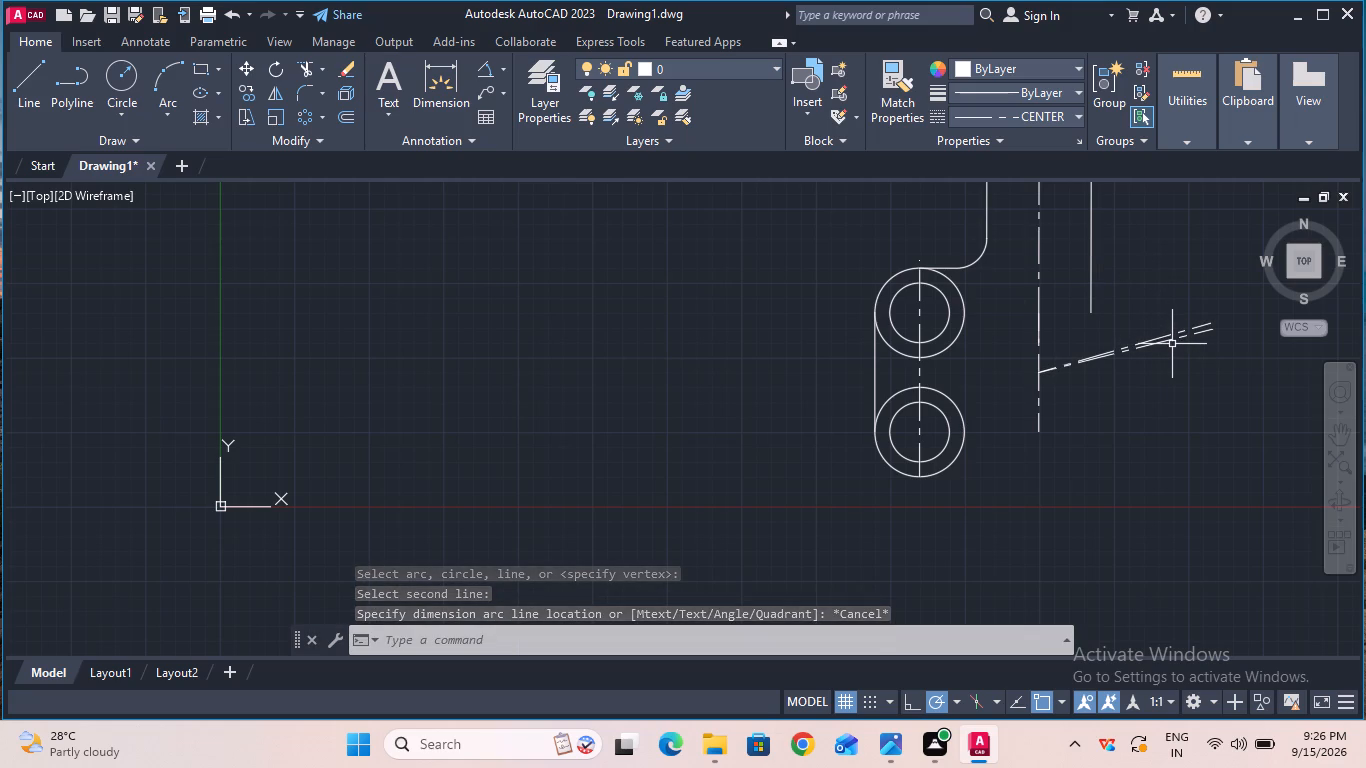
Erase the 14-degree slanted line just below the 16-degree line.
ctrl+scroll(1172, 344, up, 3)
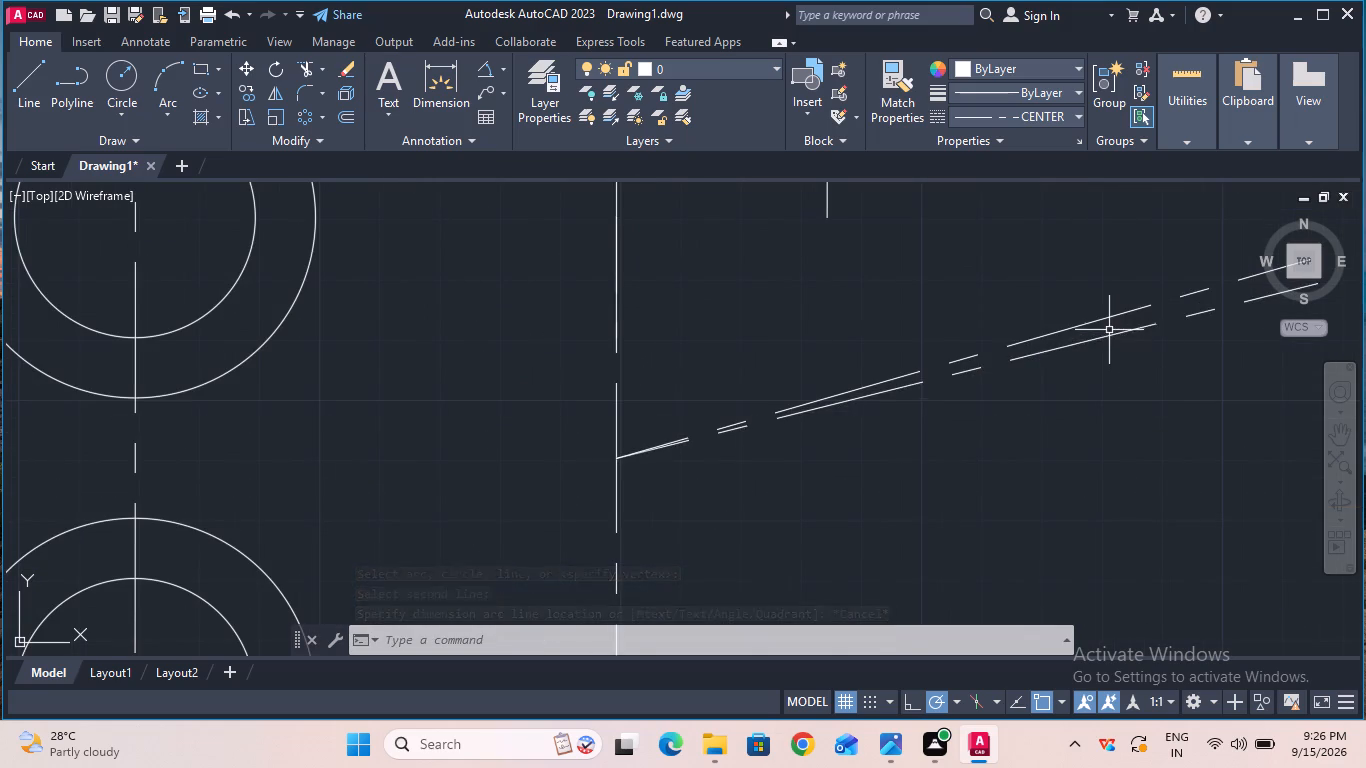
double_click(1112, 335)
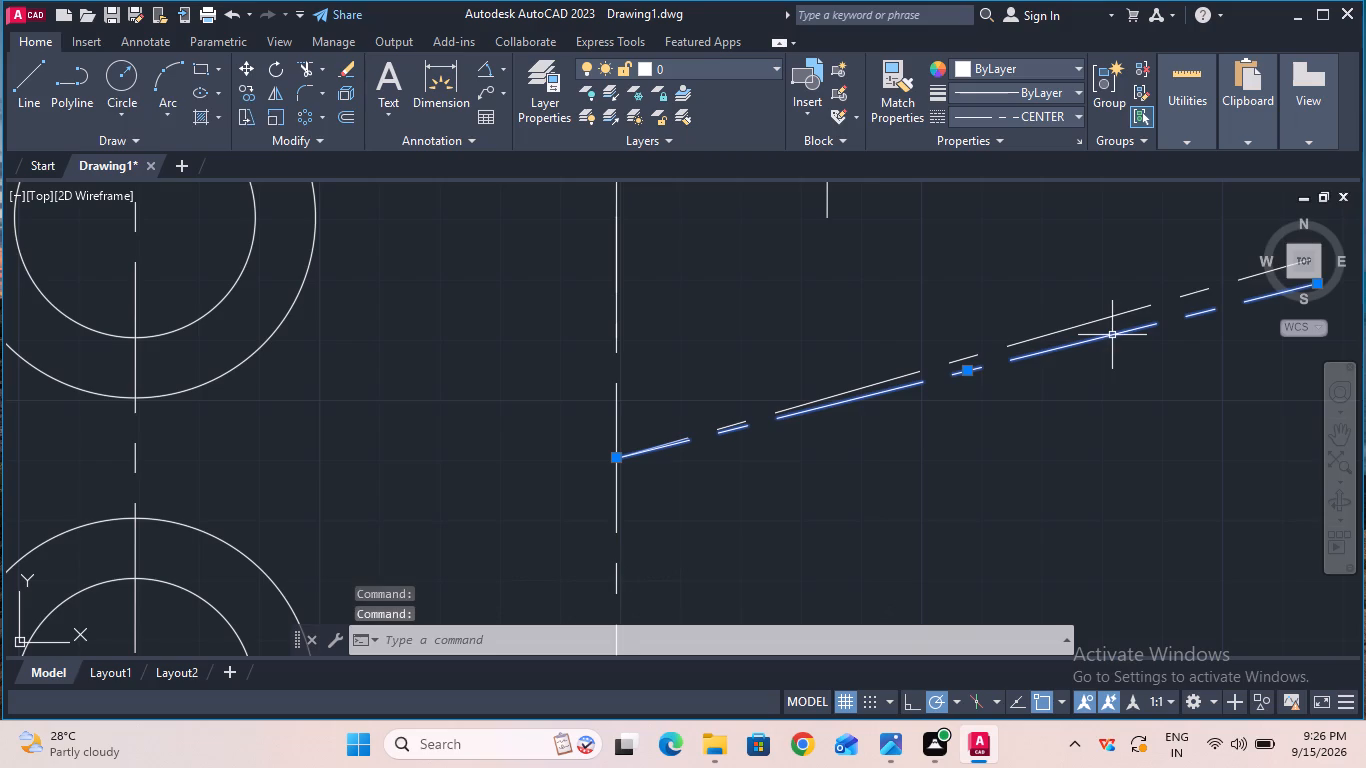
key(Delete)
Draw a circle of radius 0.75 centered where the slanted line meets the vertical centerline.
ctrl+scroll(1112, 335, down, 3)
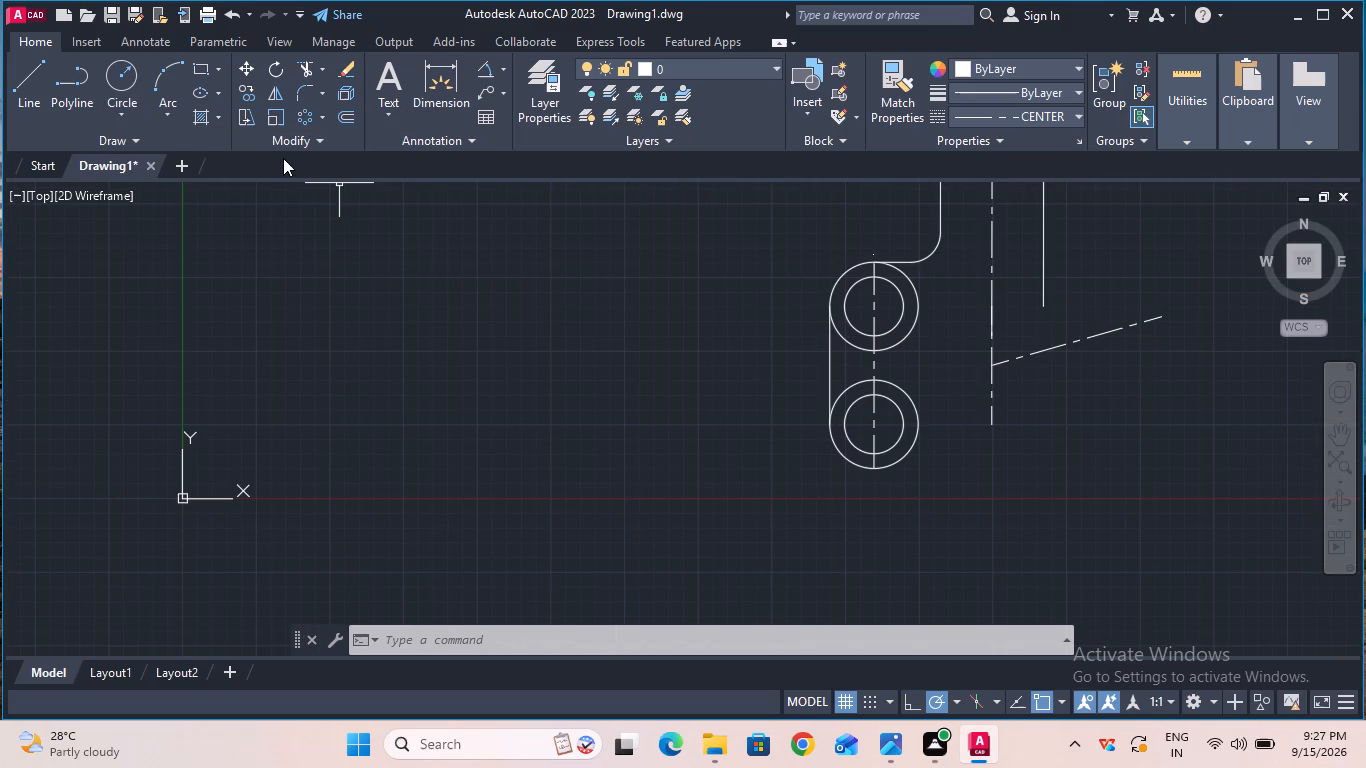
click(119, 87)
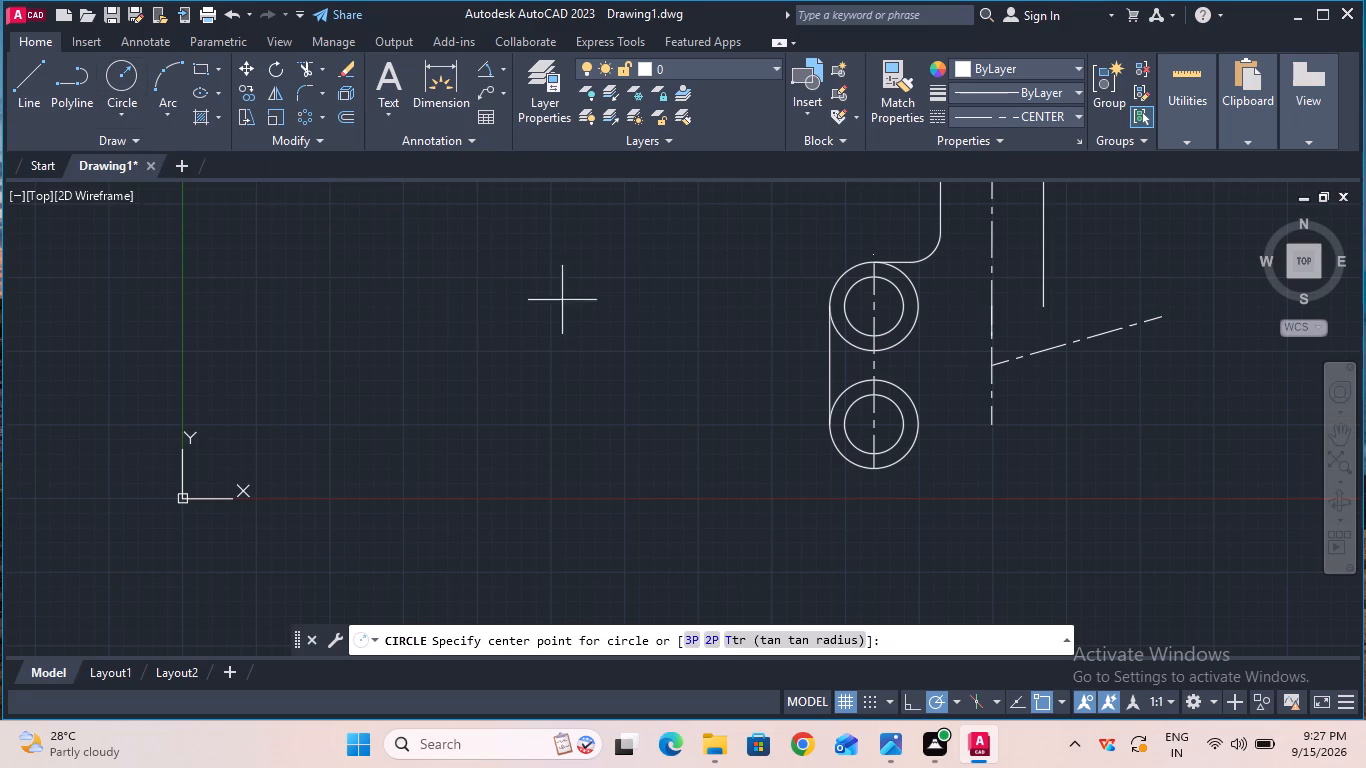
click(990, 366)
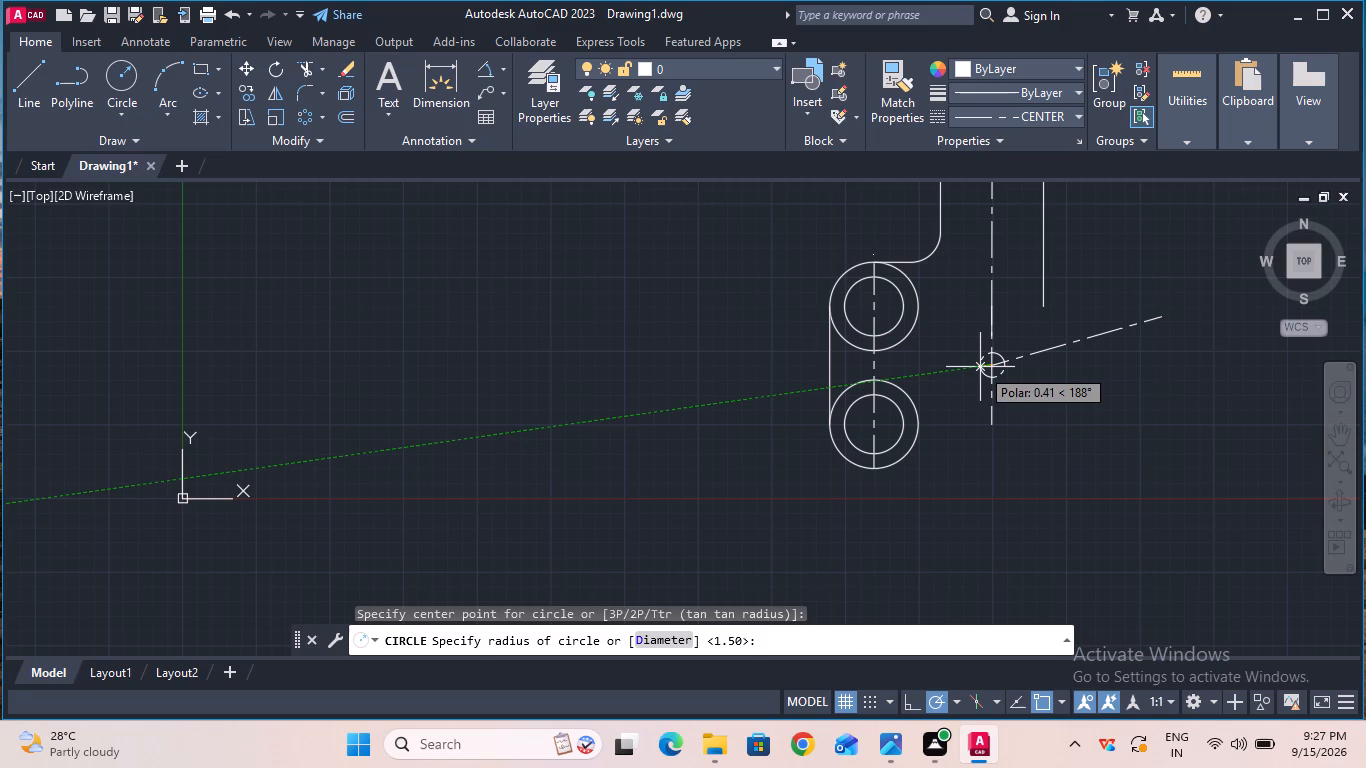
key(0)
key(period)
text(75)
key(Return)
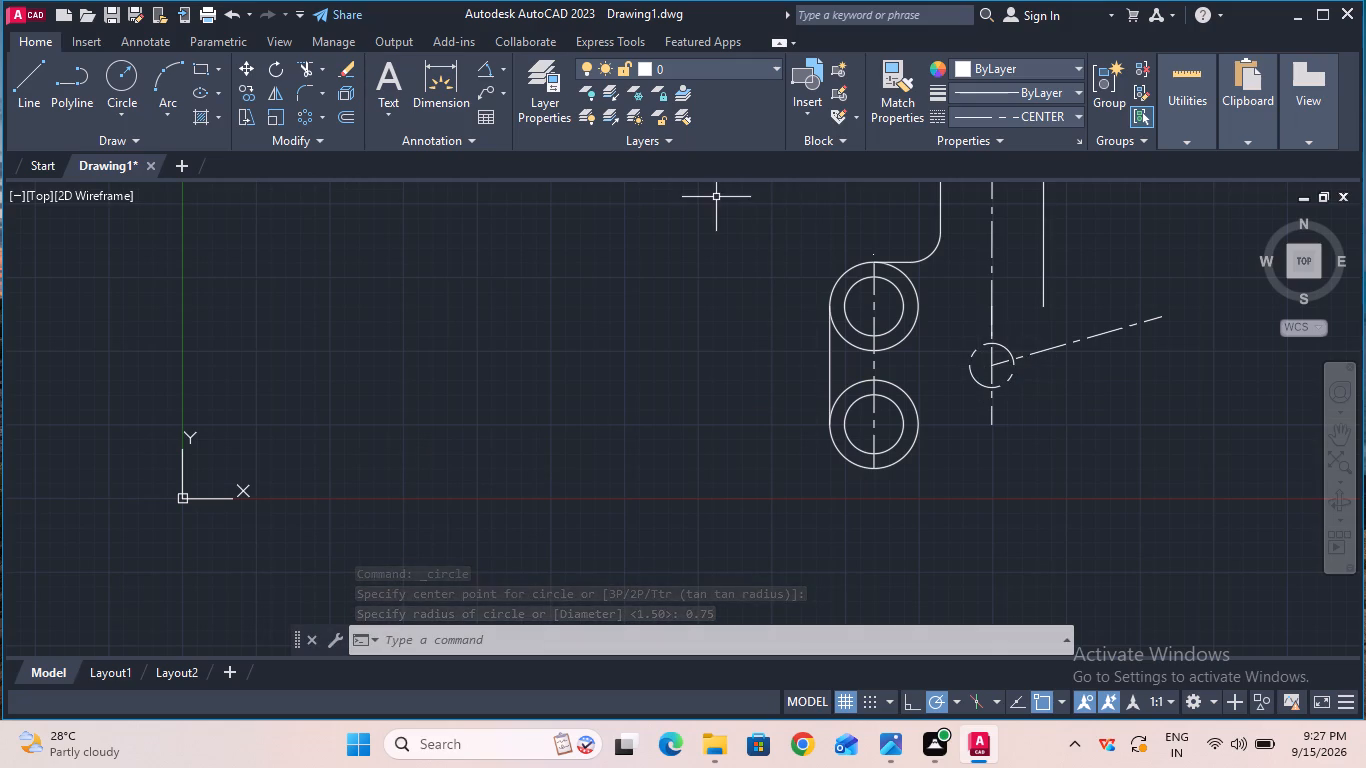
Draw a circle of radius 0.75 centered on the outer, upper end of the slanted line.
click(132, 88)
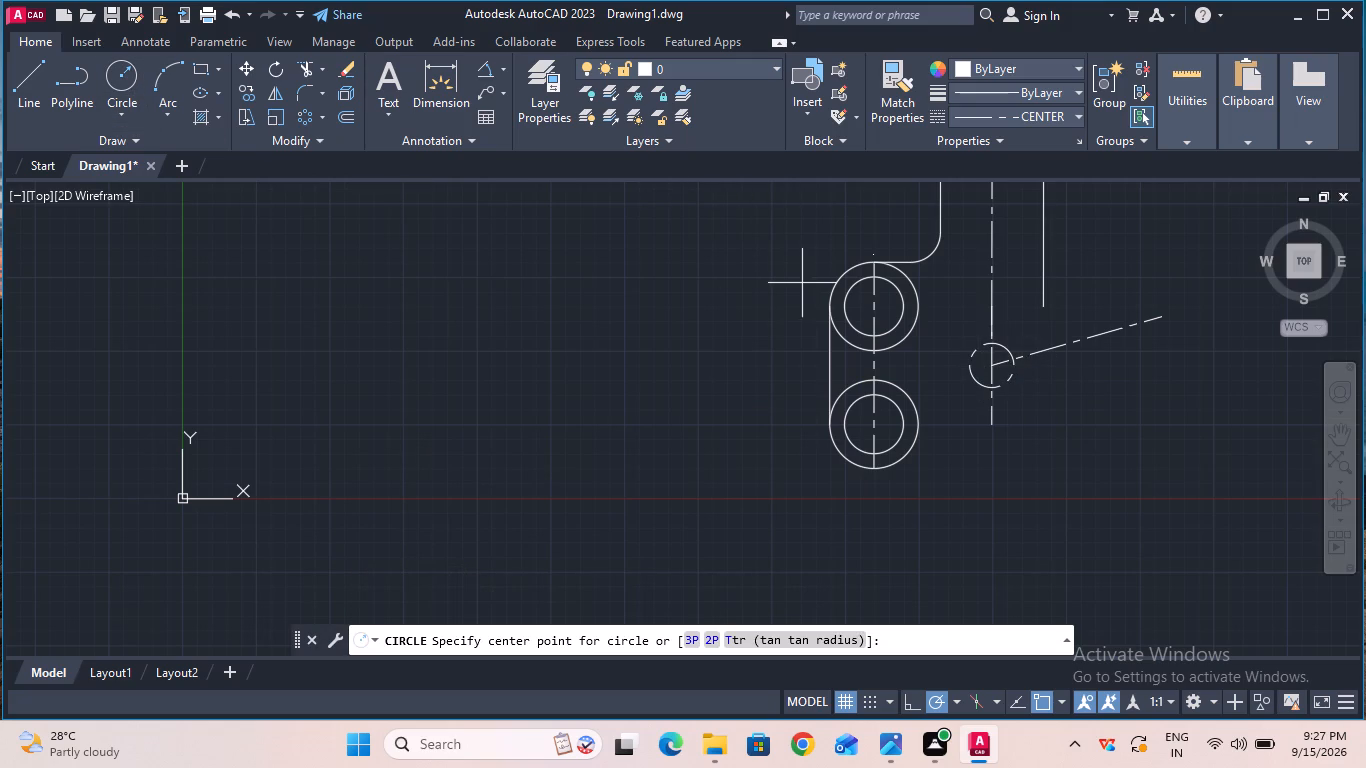
click(1159, 321)
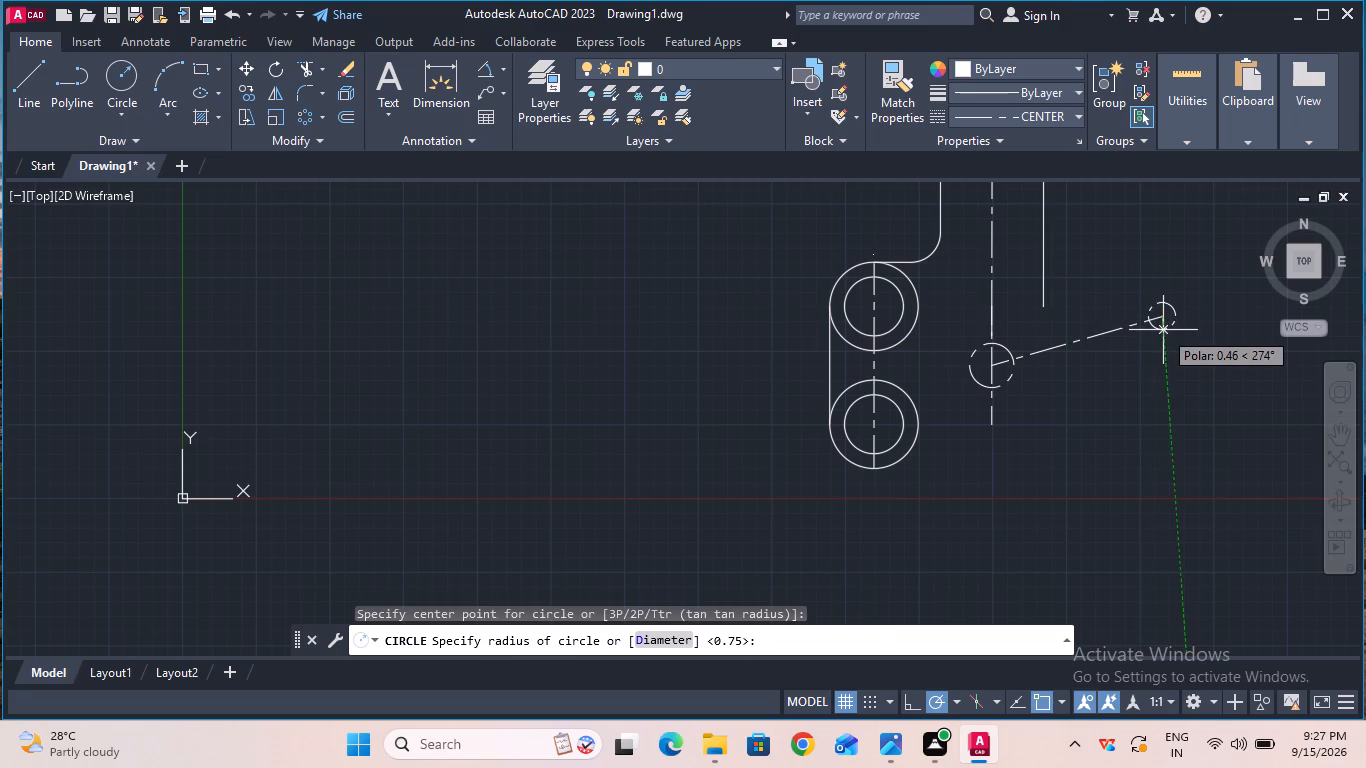
key(0)
text(.75)
key(Return)
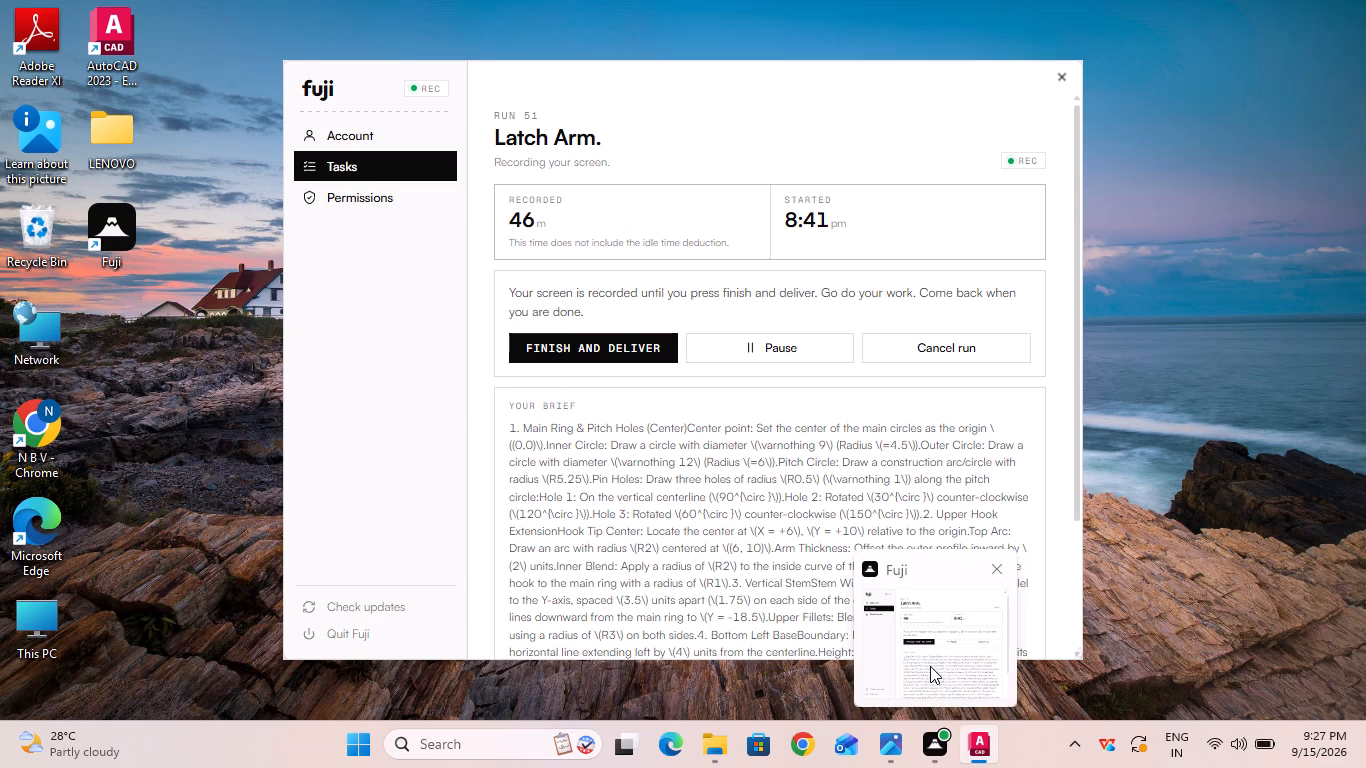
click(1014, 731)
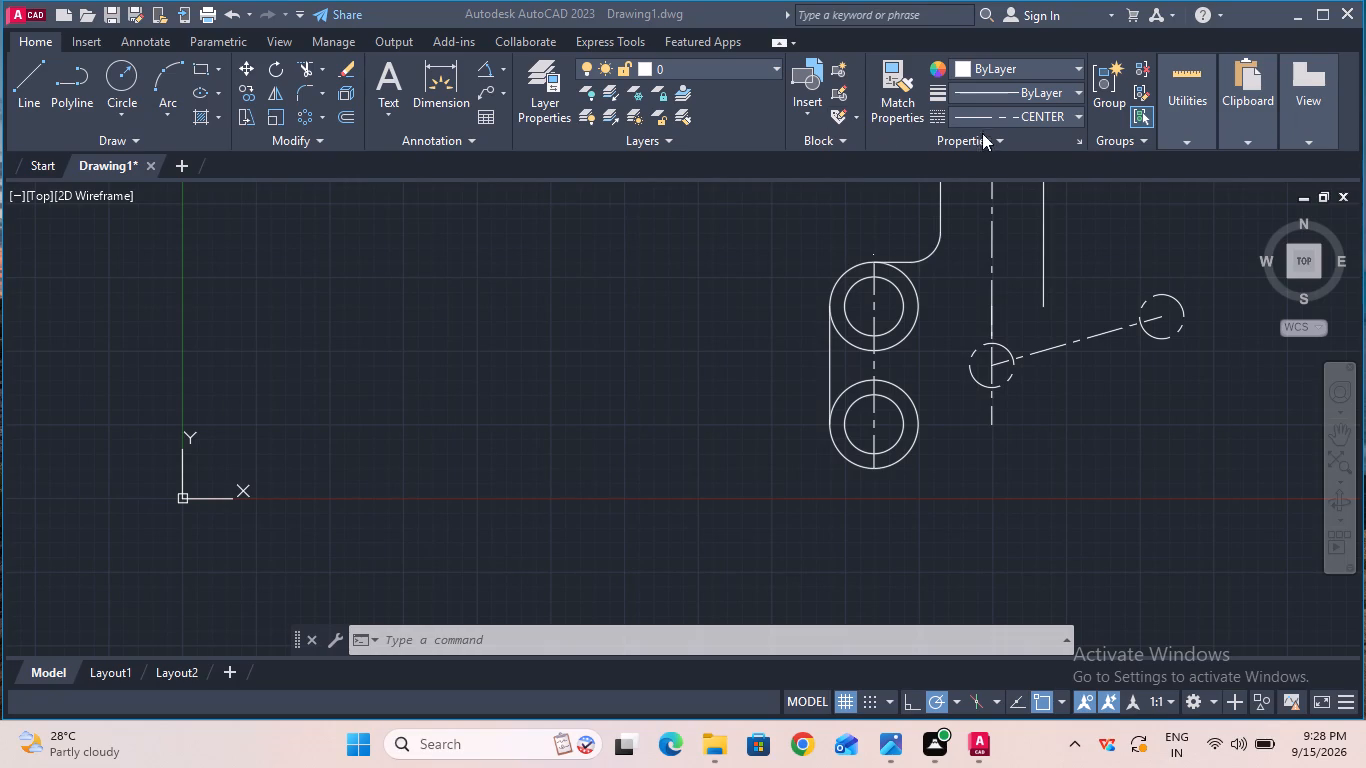
Set the current linetype for new objects to ByBlock.
click(955, 109)
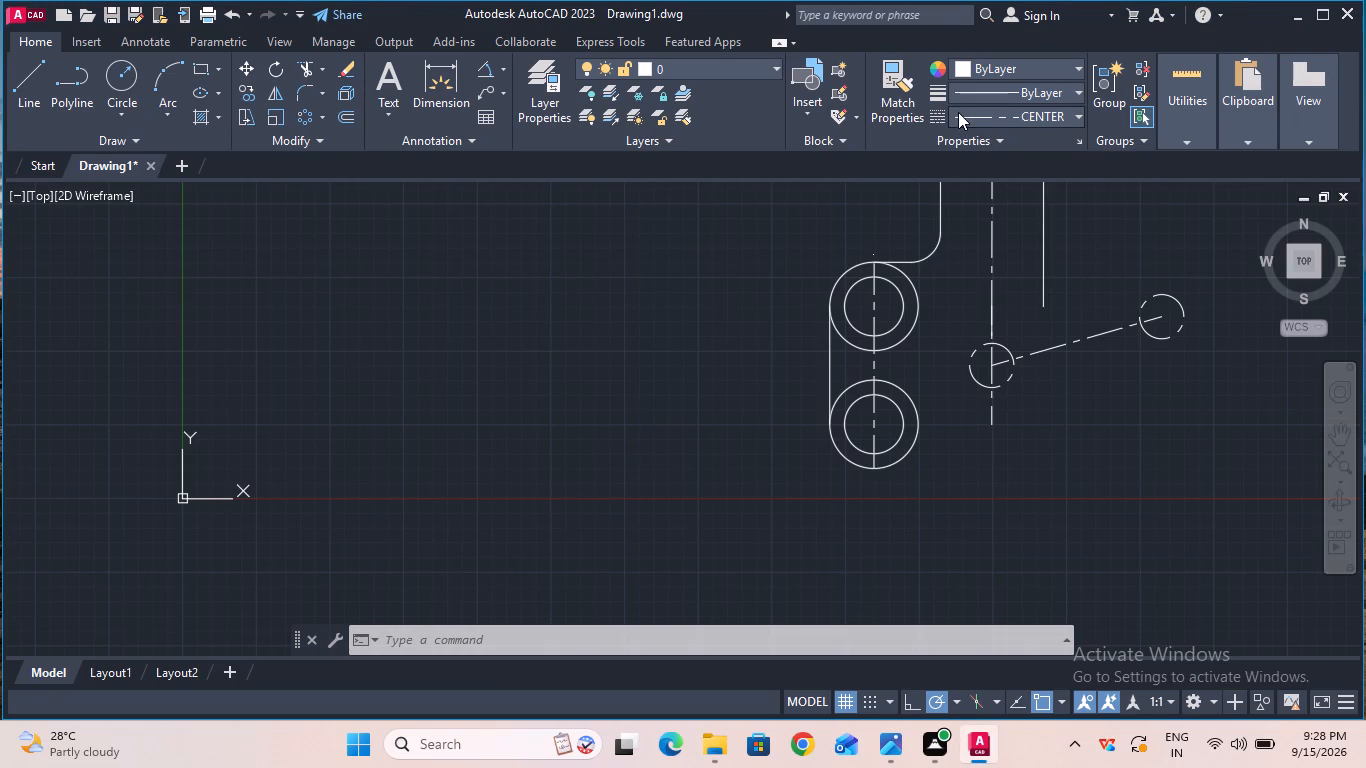
click(960, 113)
click(985, 156)
Change the linetype of the small circle on the vertical centerline to ByBlock.
click(969, 358)
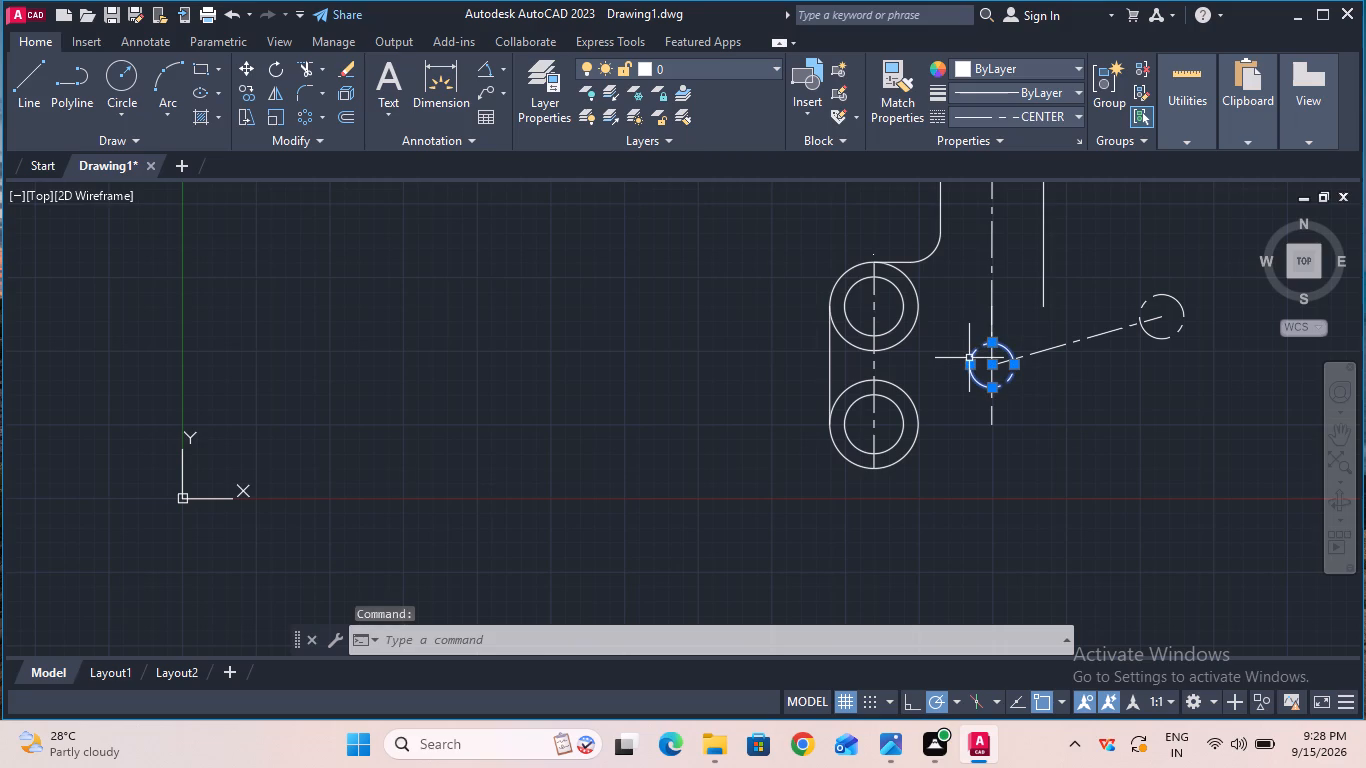
text(pr)
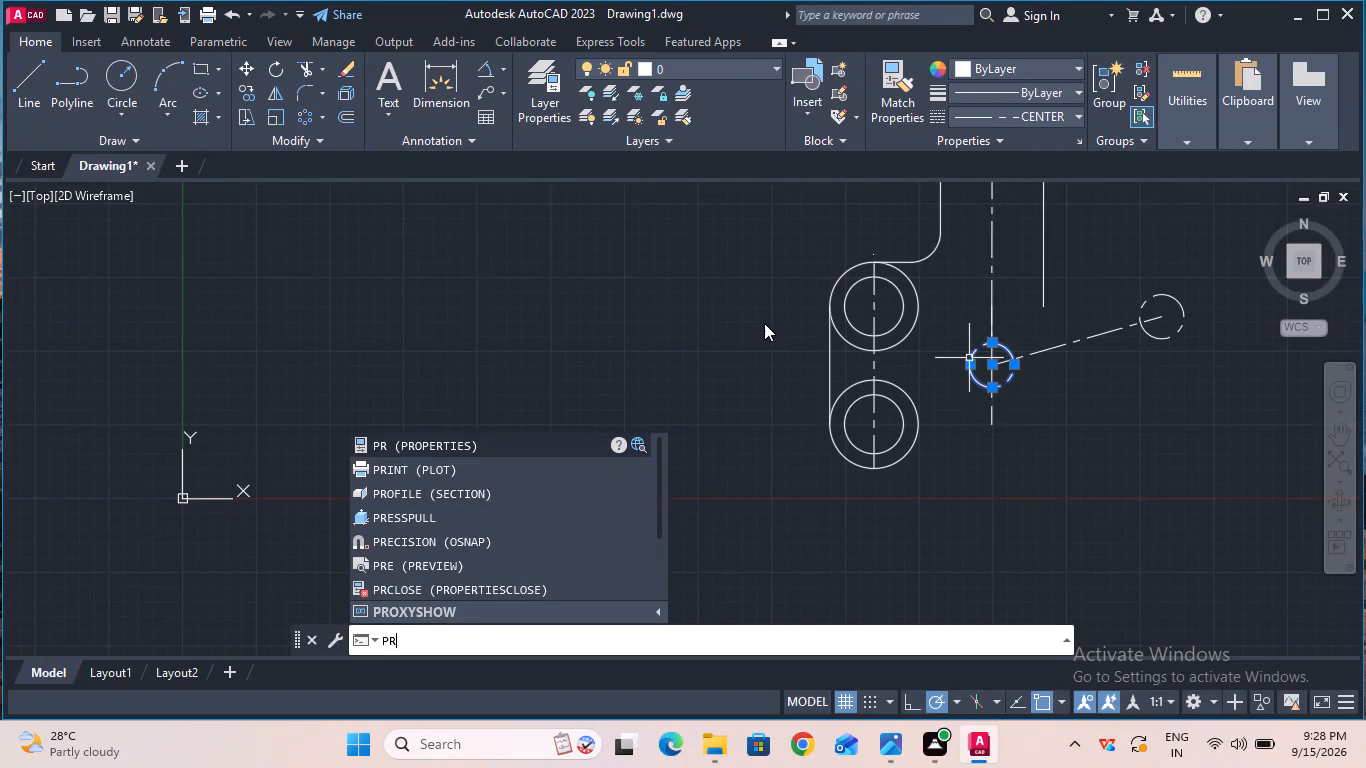
click(564, 435)
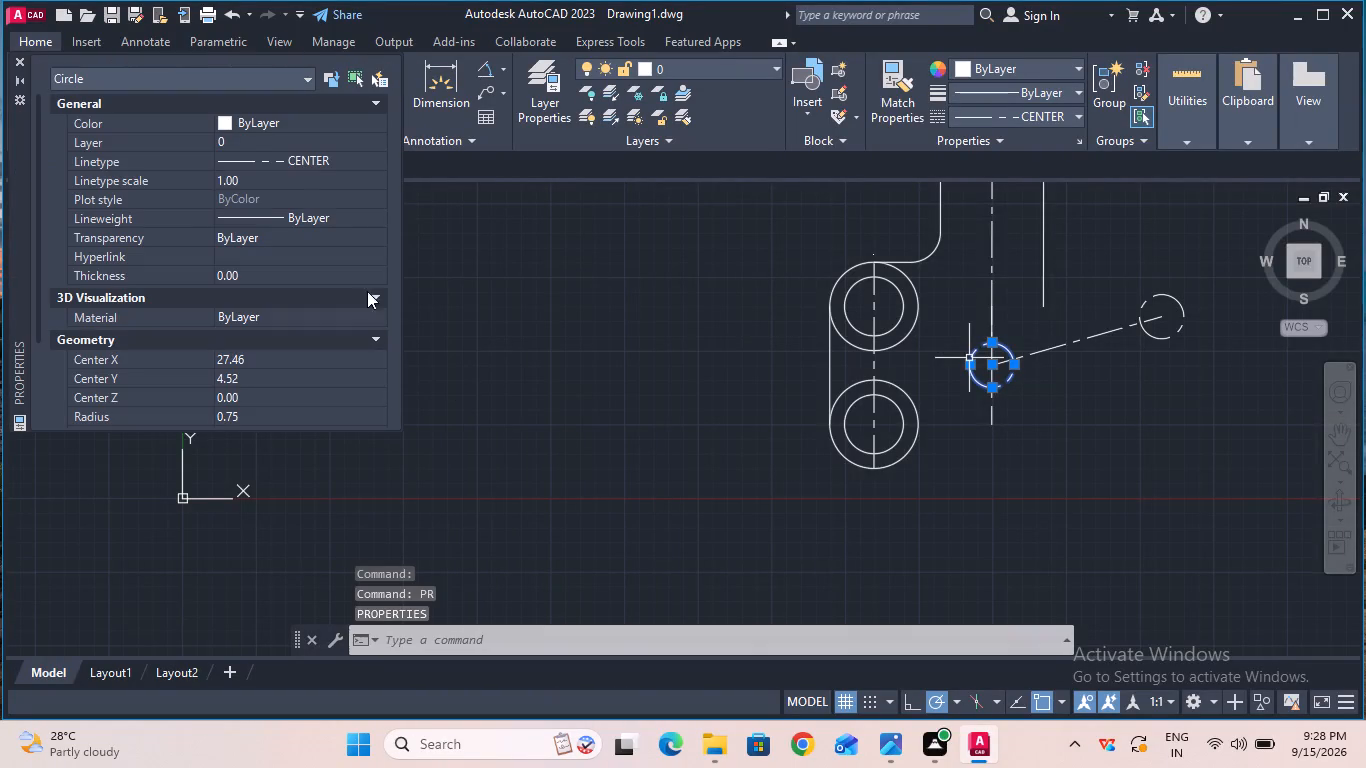
click(310, 159)
click(310, 159)
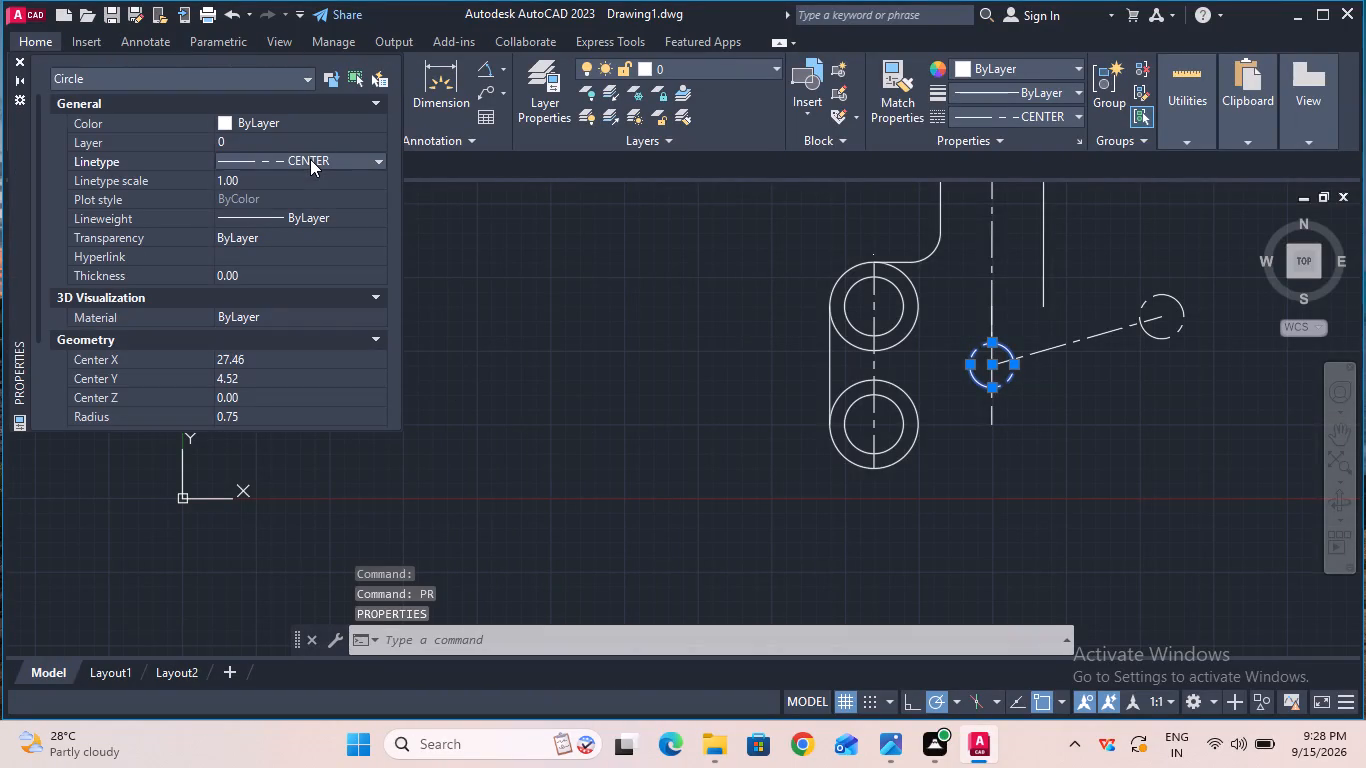
click(313, 199)
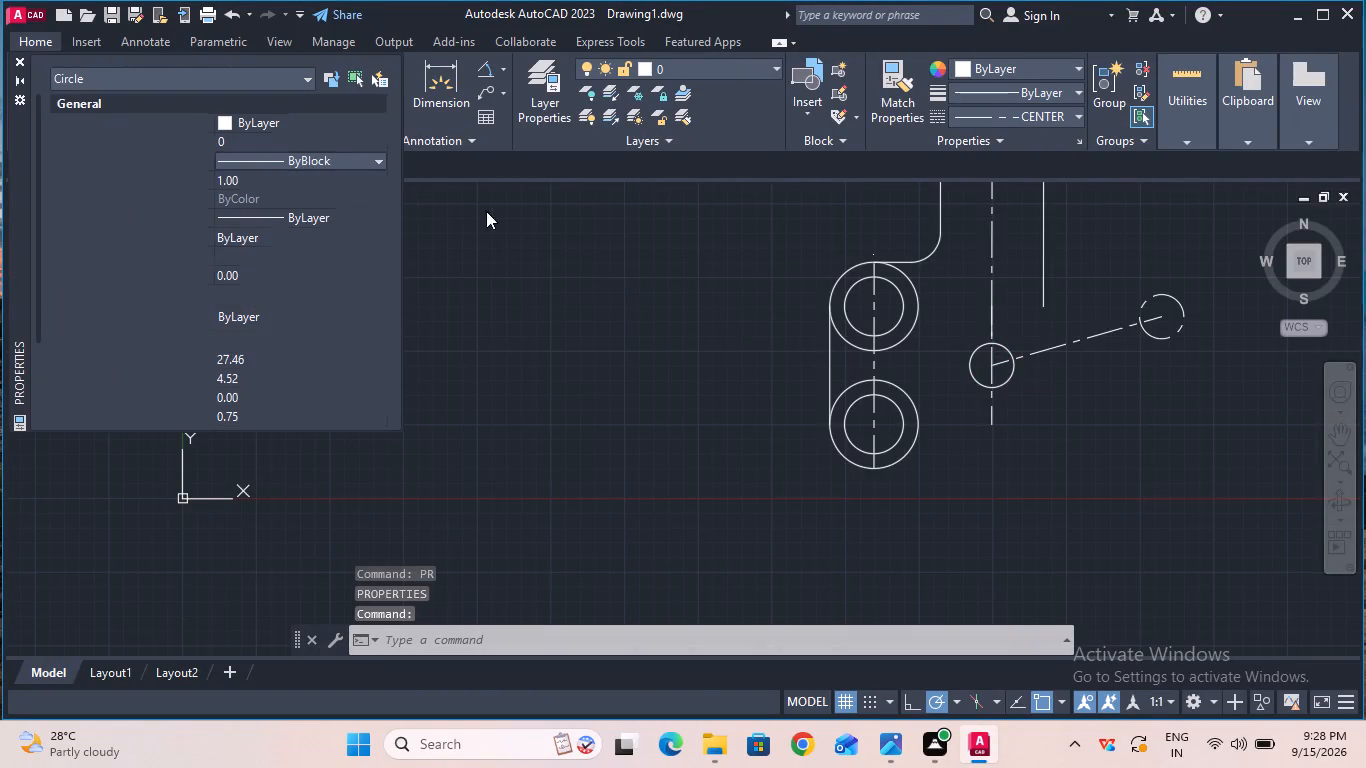
Change the linetype of the small circle at the slanted centerline's outer end to ByBlock and close the properties.
click(1148, 298)
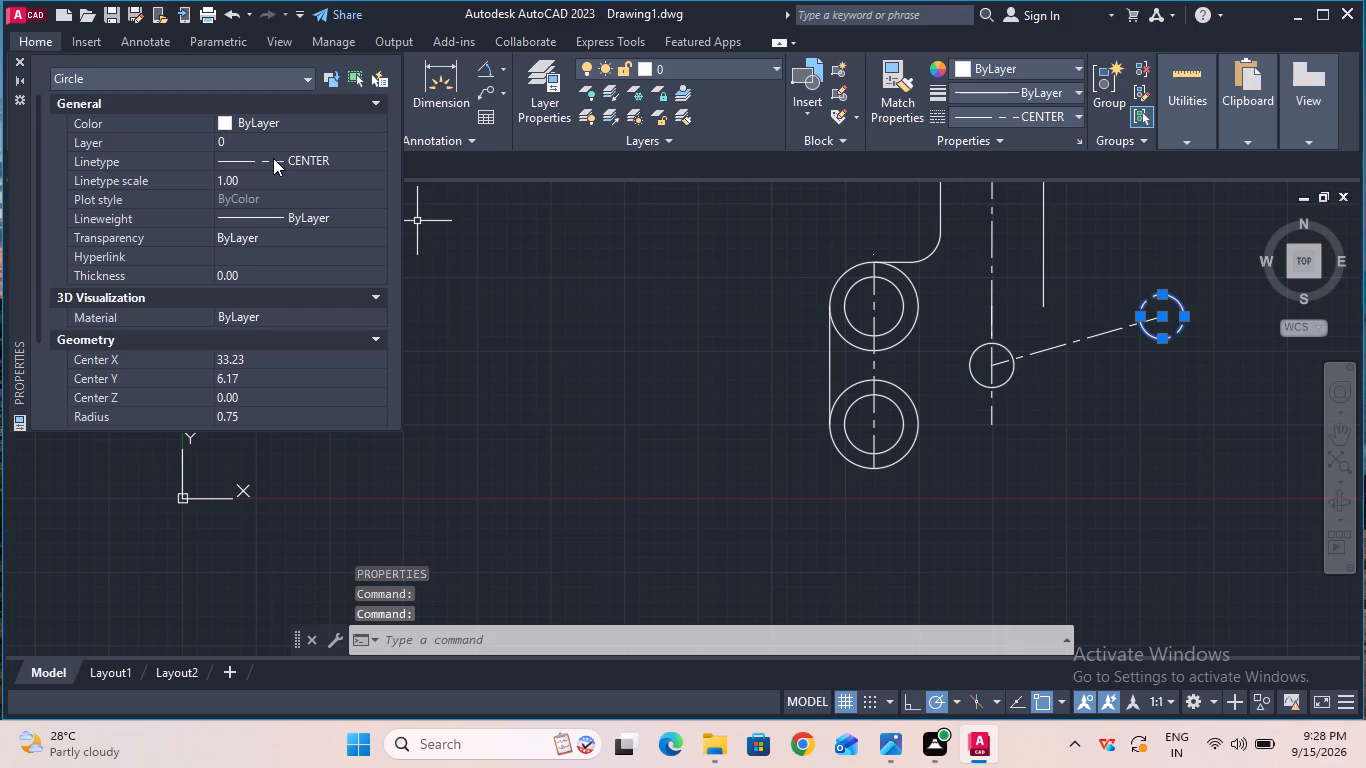
click(273, 158)
click(273, 158)
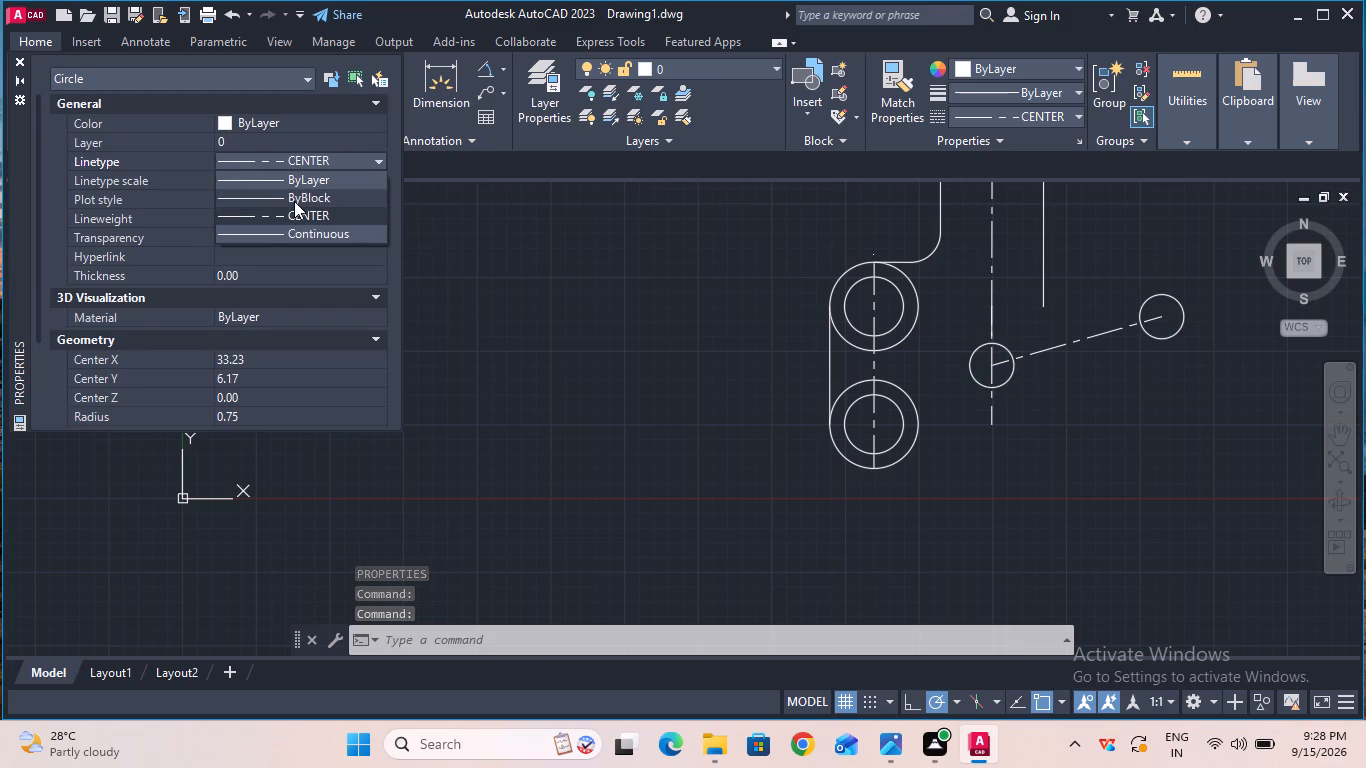
click(295, 198)
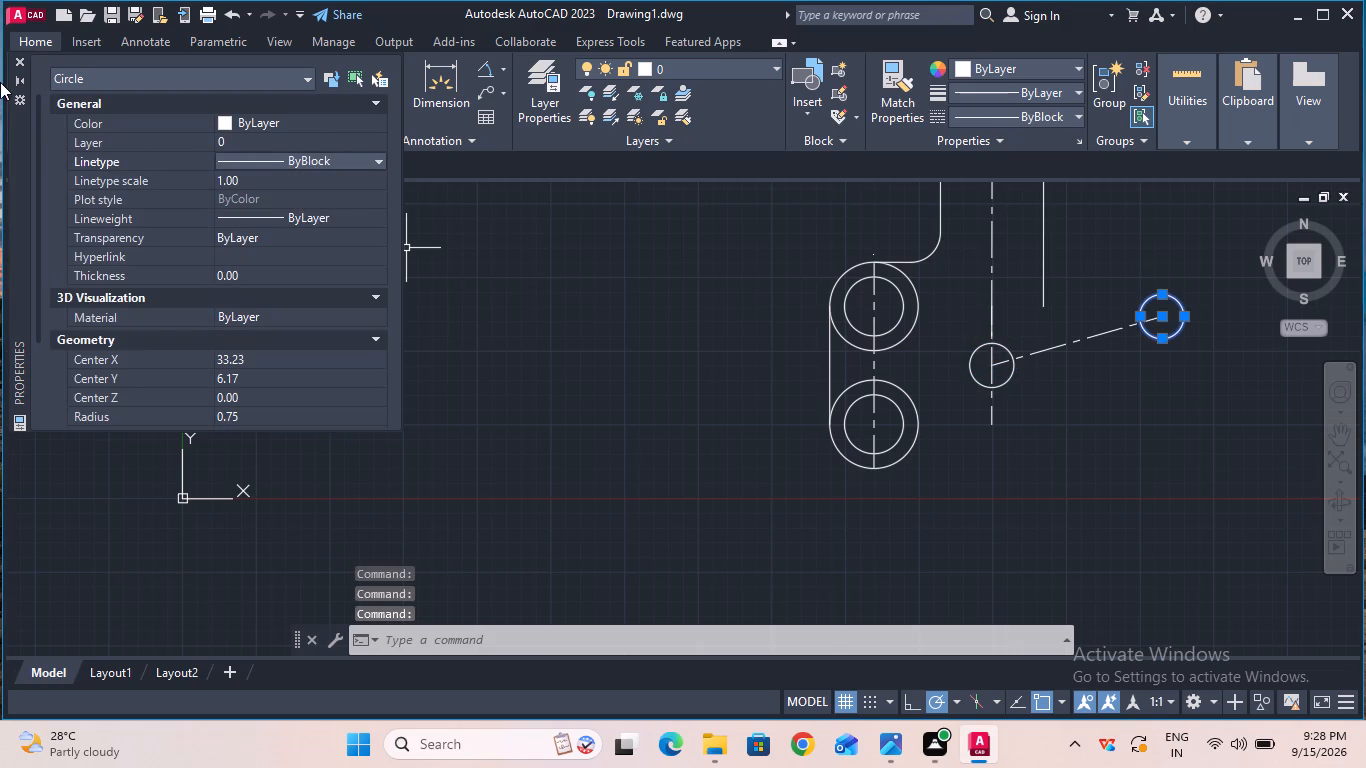
click(18, 57)
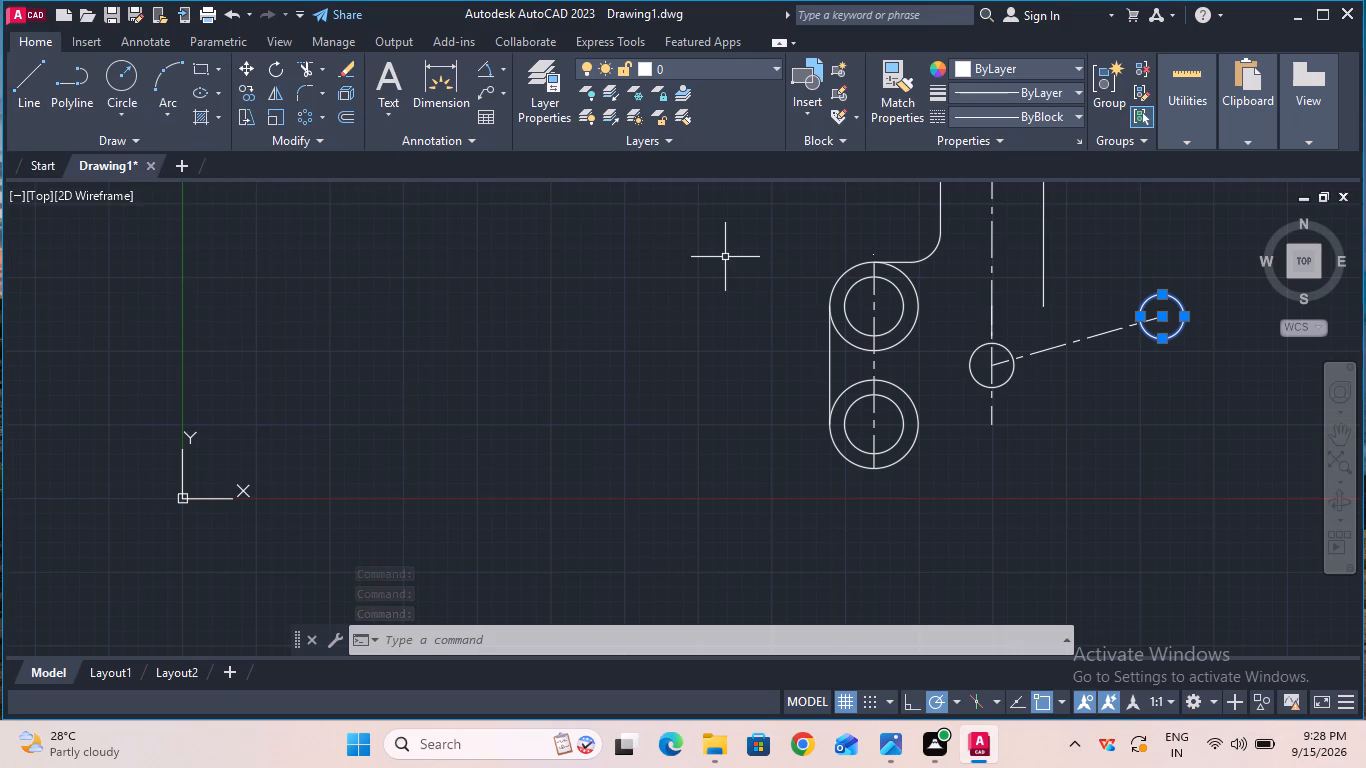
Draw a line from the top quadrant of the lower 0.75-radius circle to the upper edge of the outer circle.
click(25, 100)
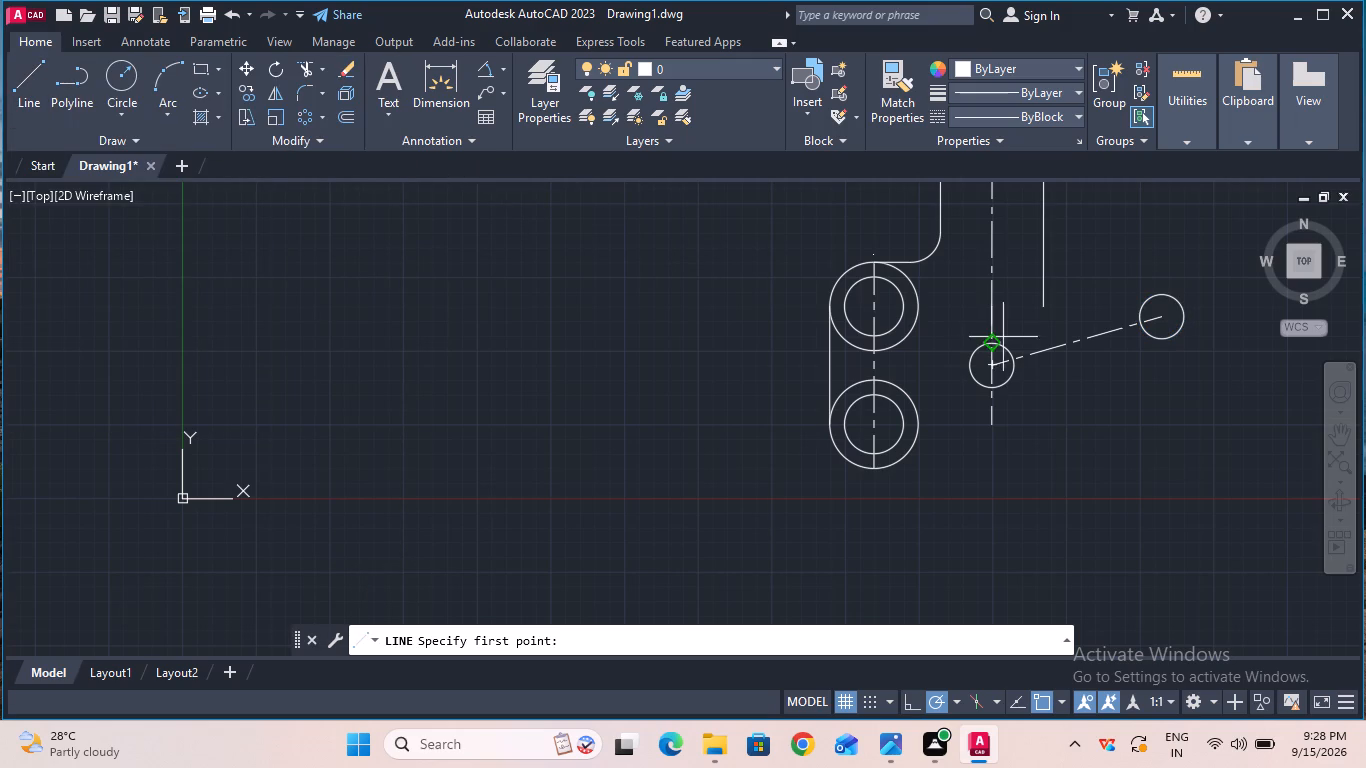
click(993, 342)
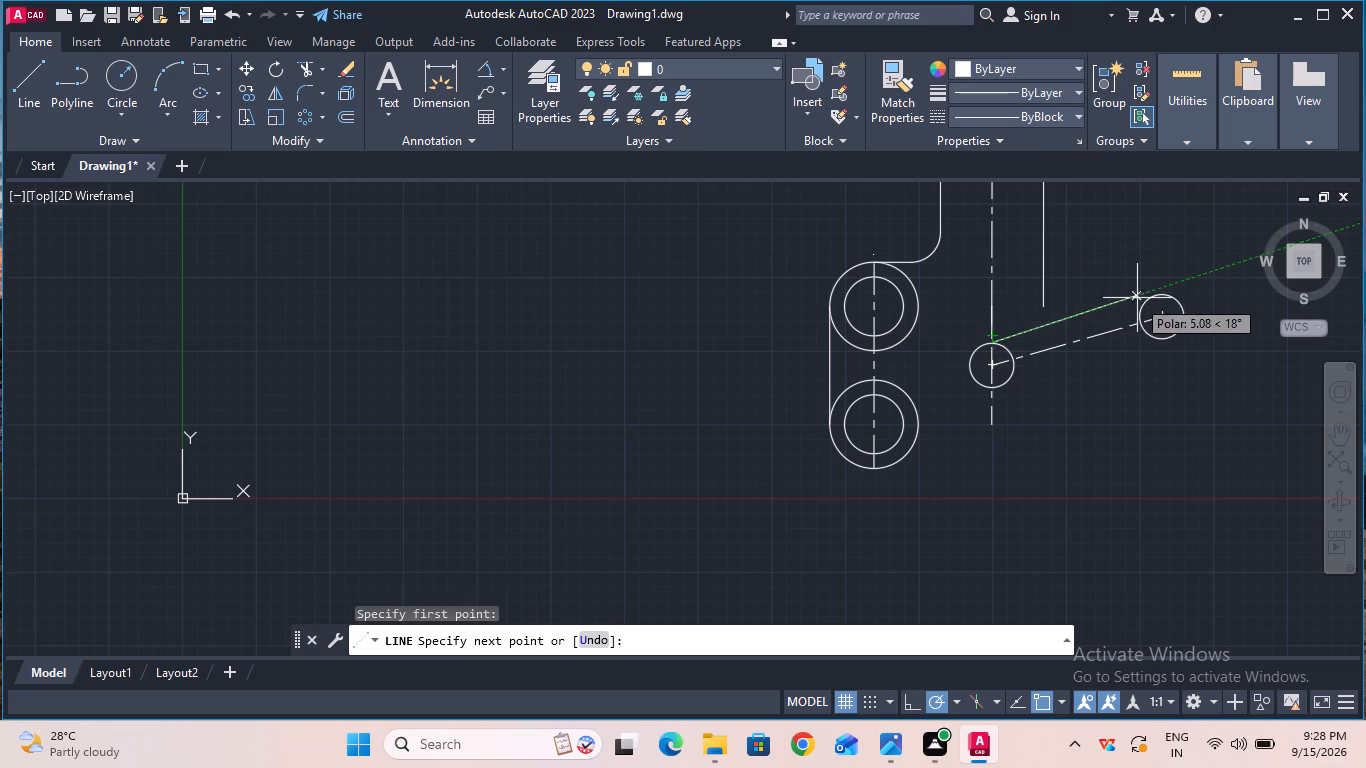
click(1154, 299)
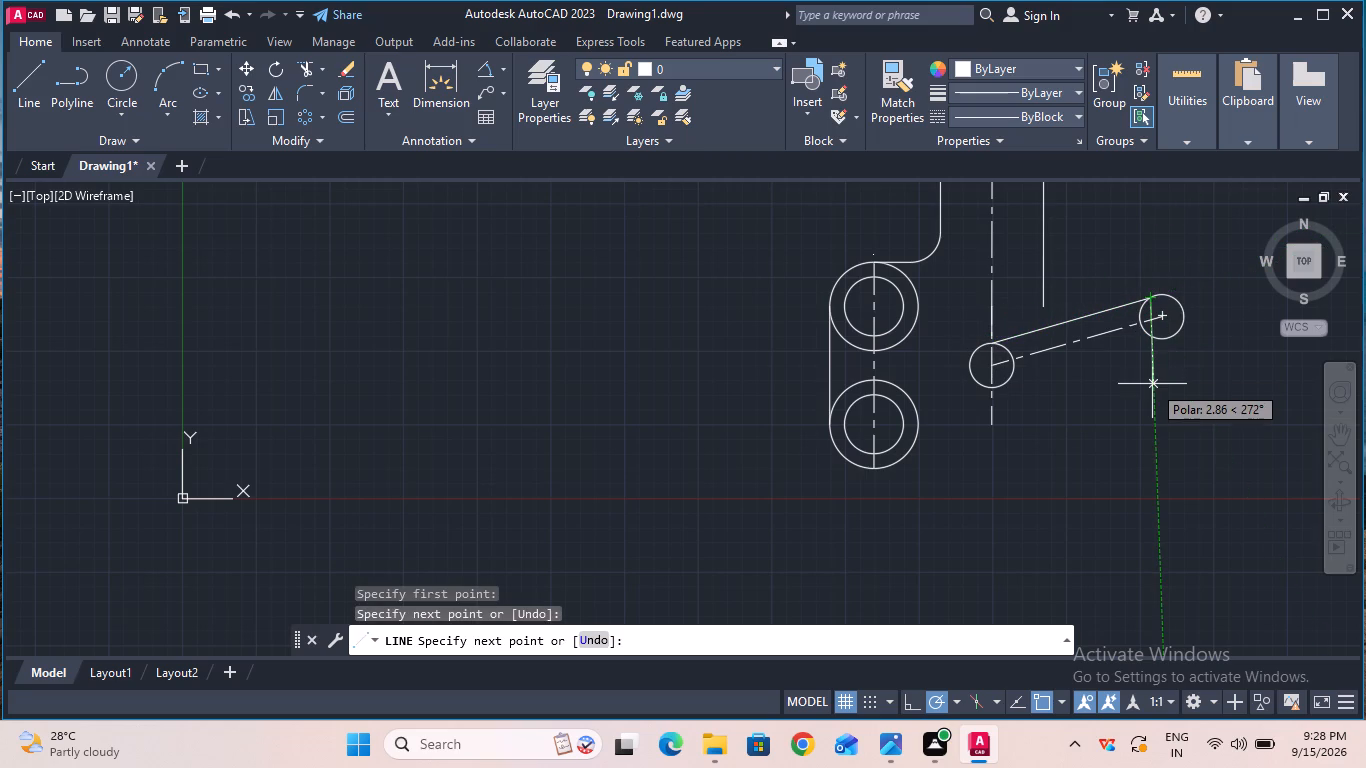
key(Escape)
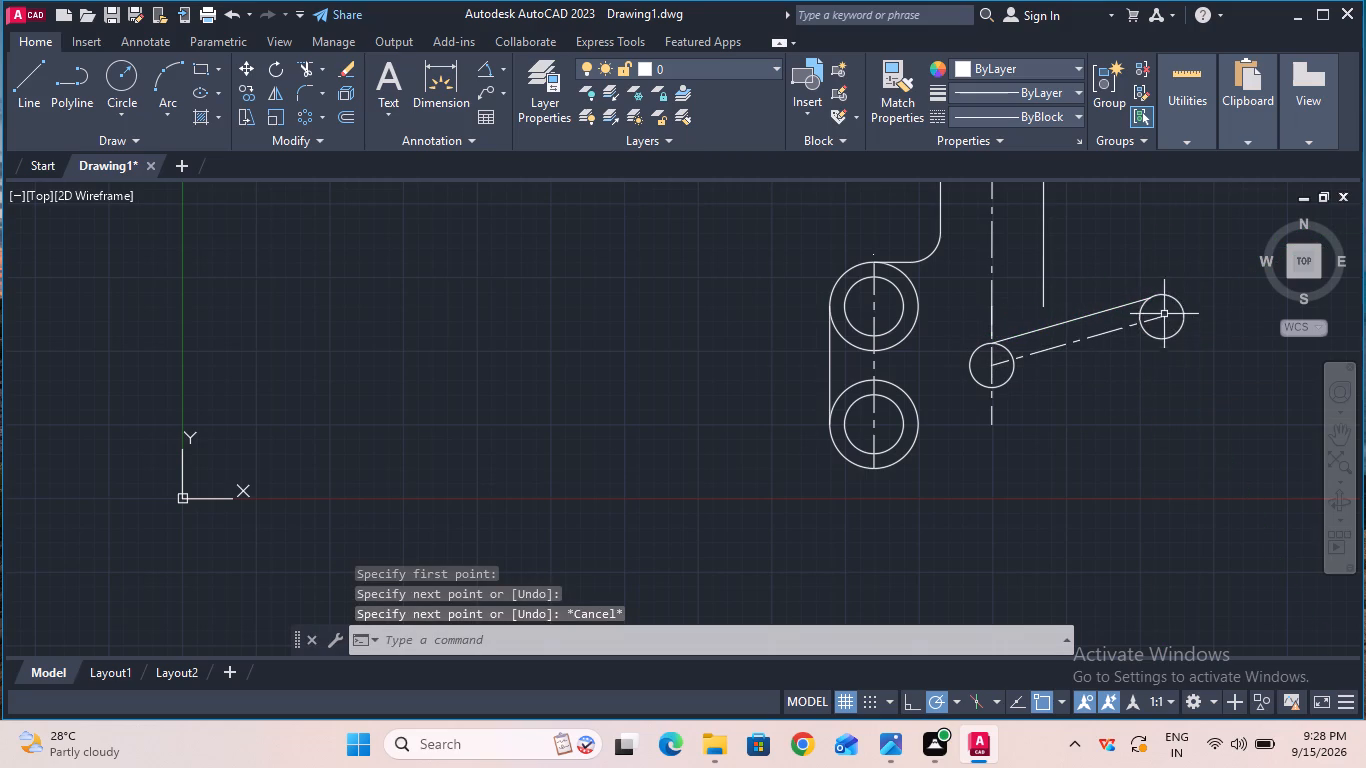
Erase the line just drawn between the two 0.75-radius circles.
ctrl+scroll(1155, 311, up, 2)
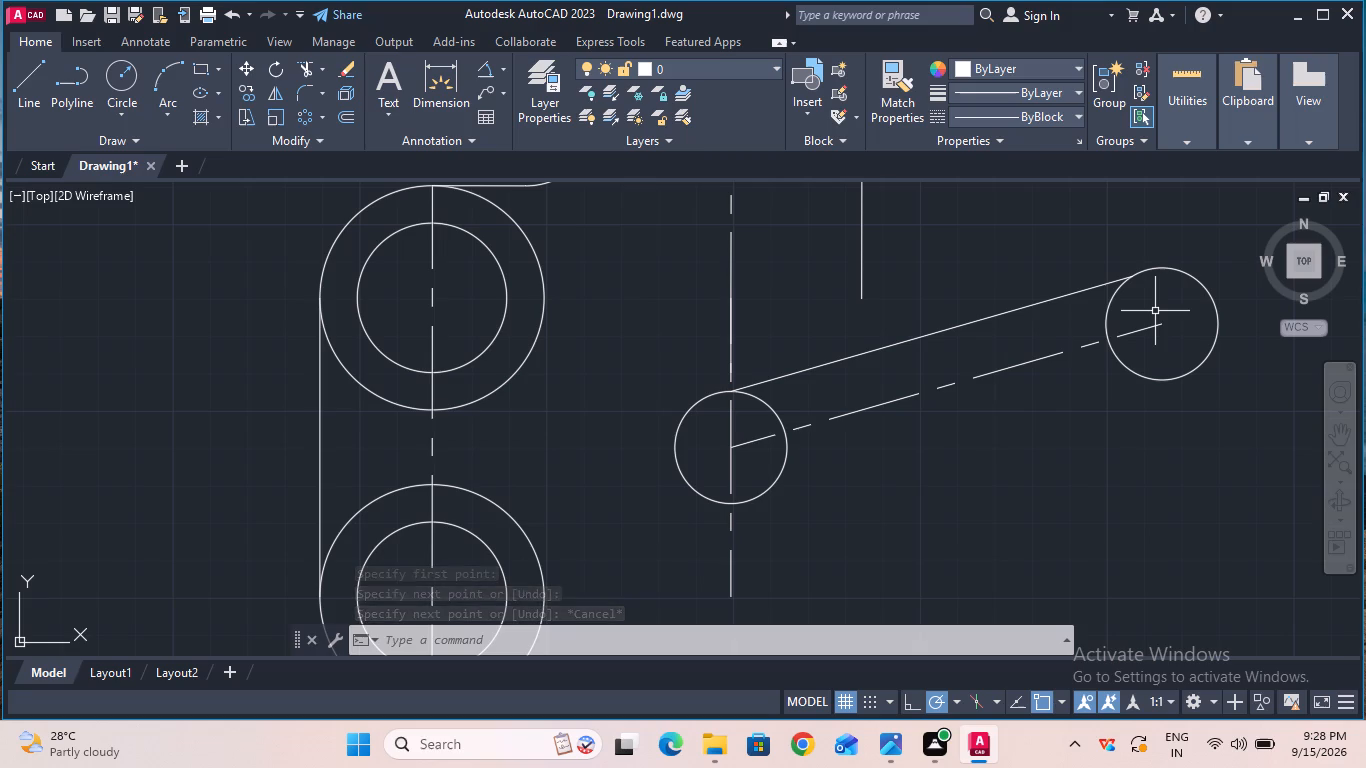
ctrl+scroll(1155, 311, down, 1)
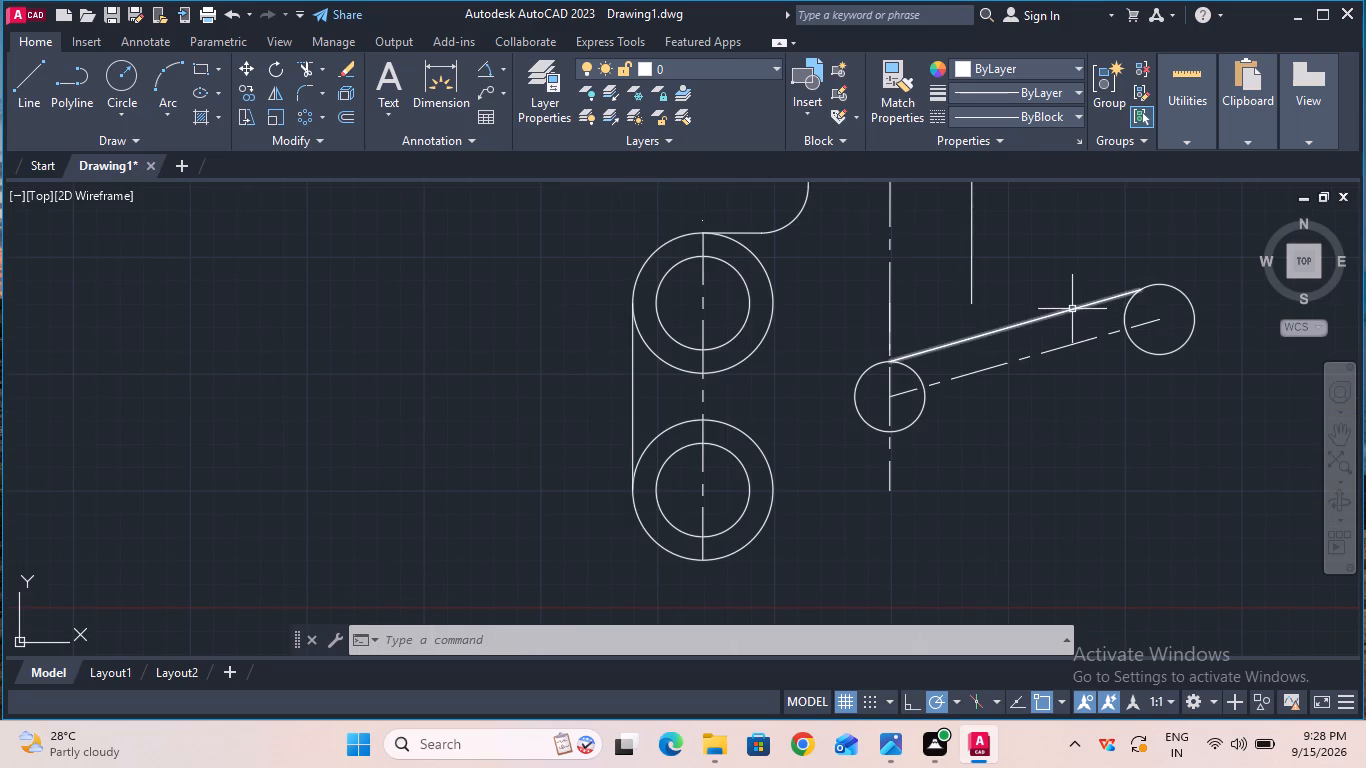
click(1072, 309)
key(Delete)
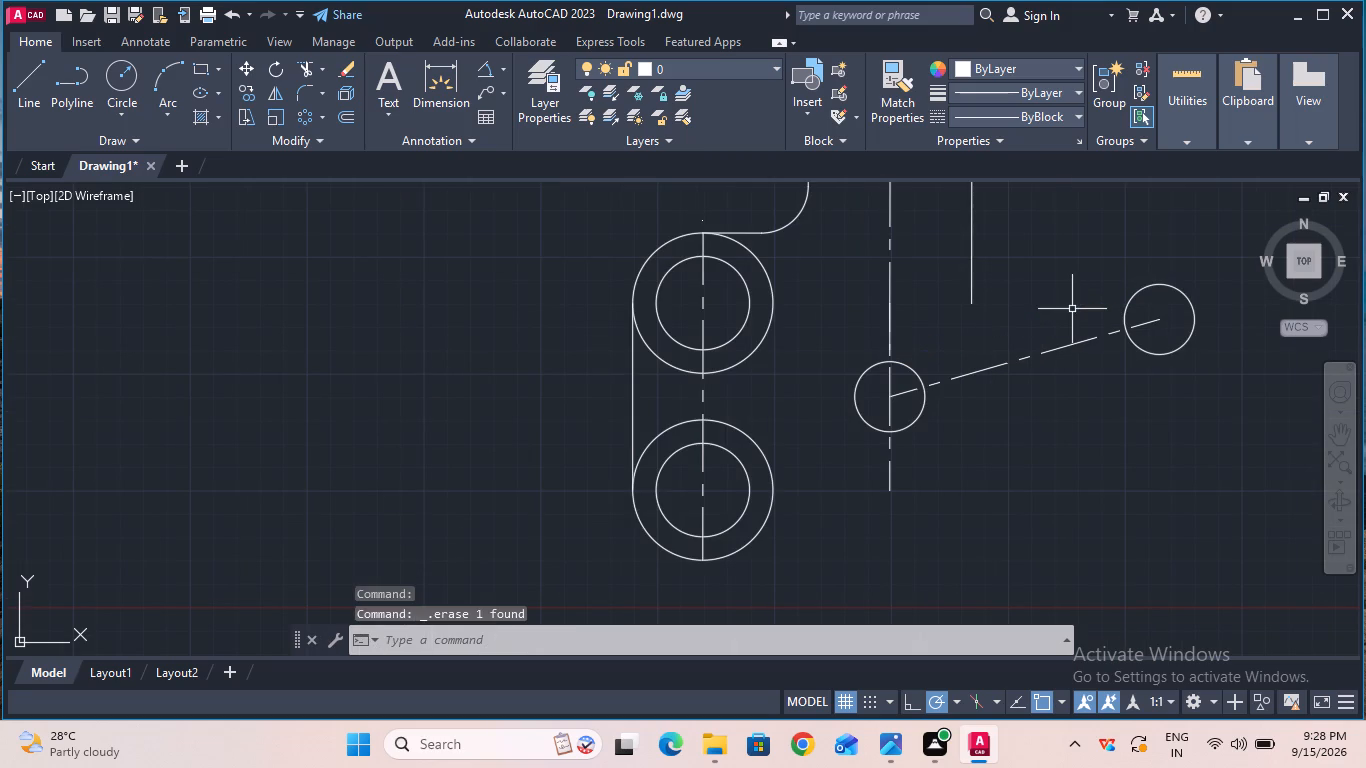
Draw a line tangent to the upper sides of both 0.75-radius circles, above the slanted centerline.
key(l)
key(Return)
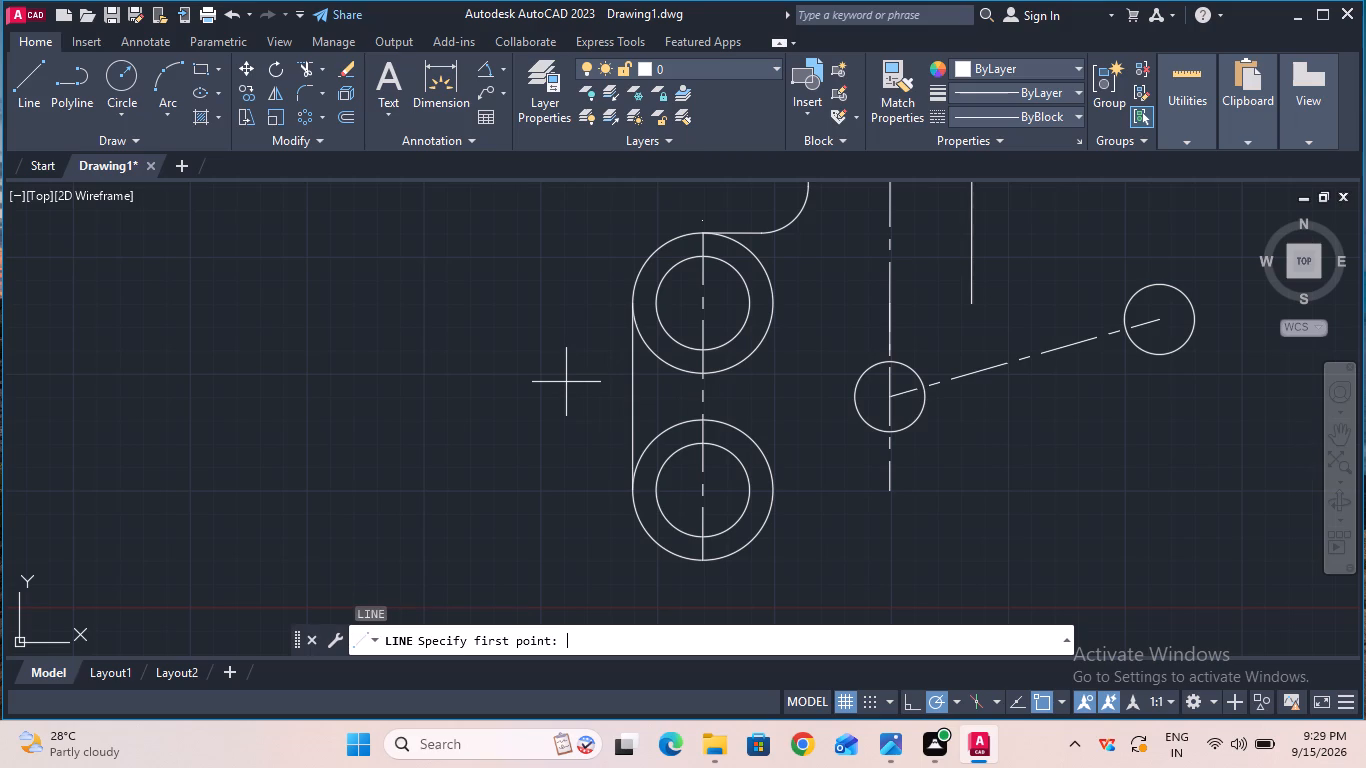
text(tan)
key(Return)
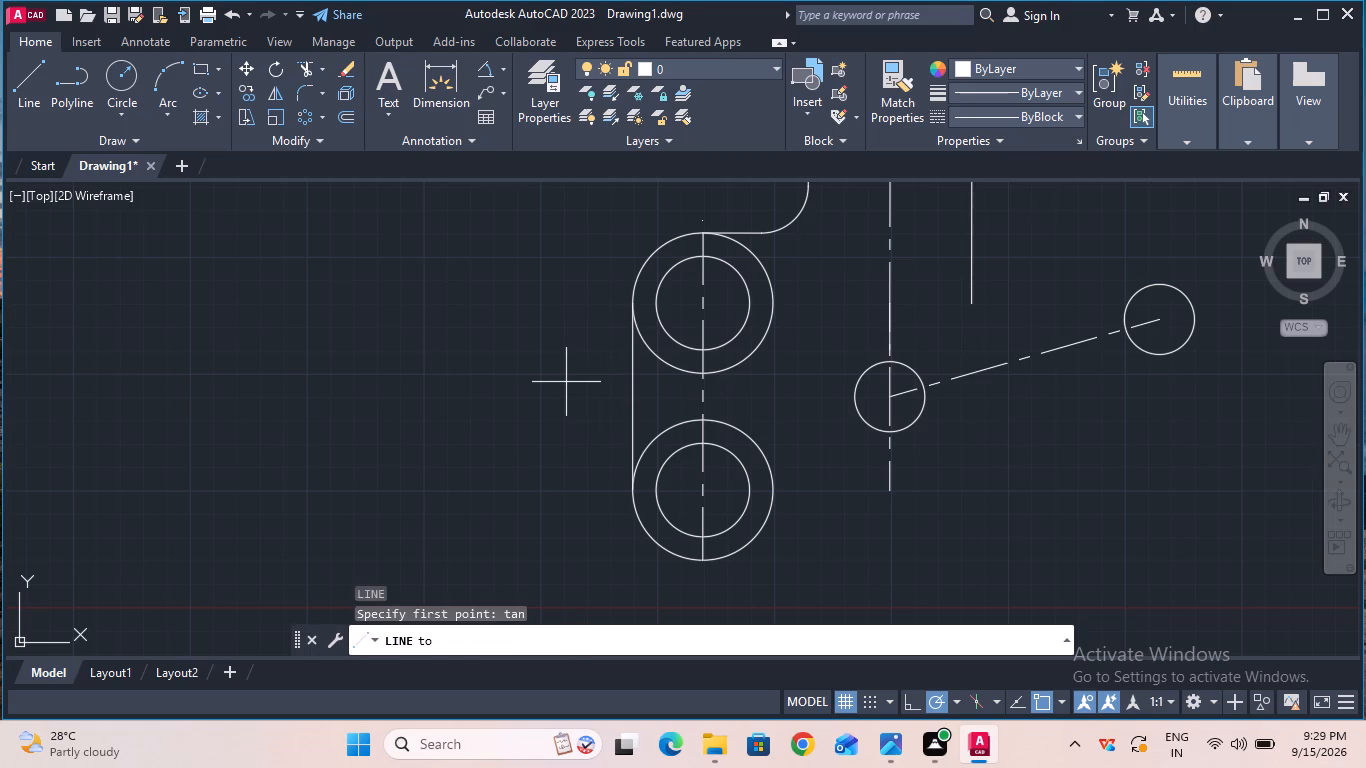
click(879, 364)
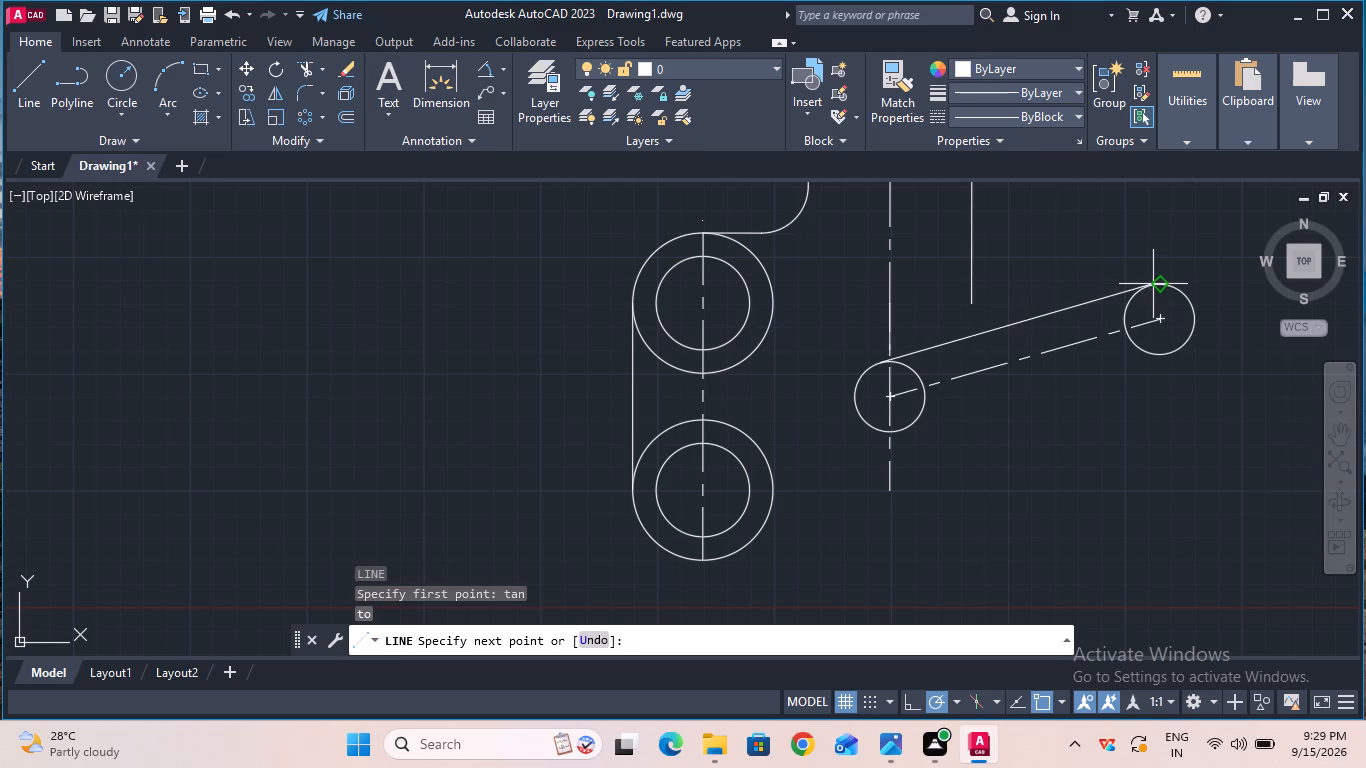
text(tan)
key(Return)
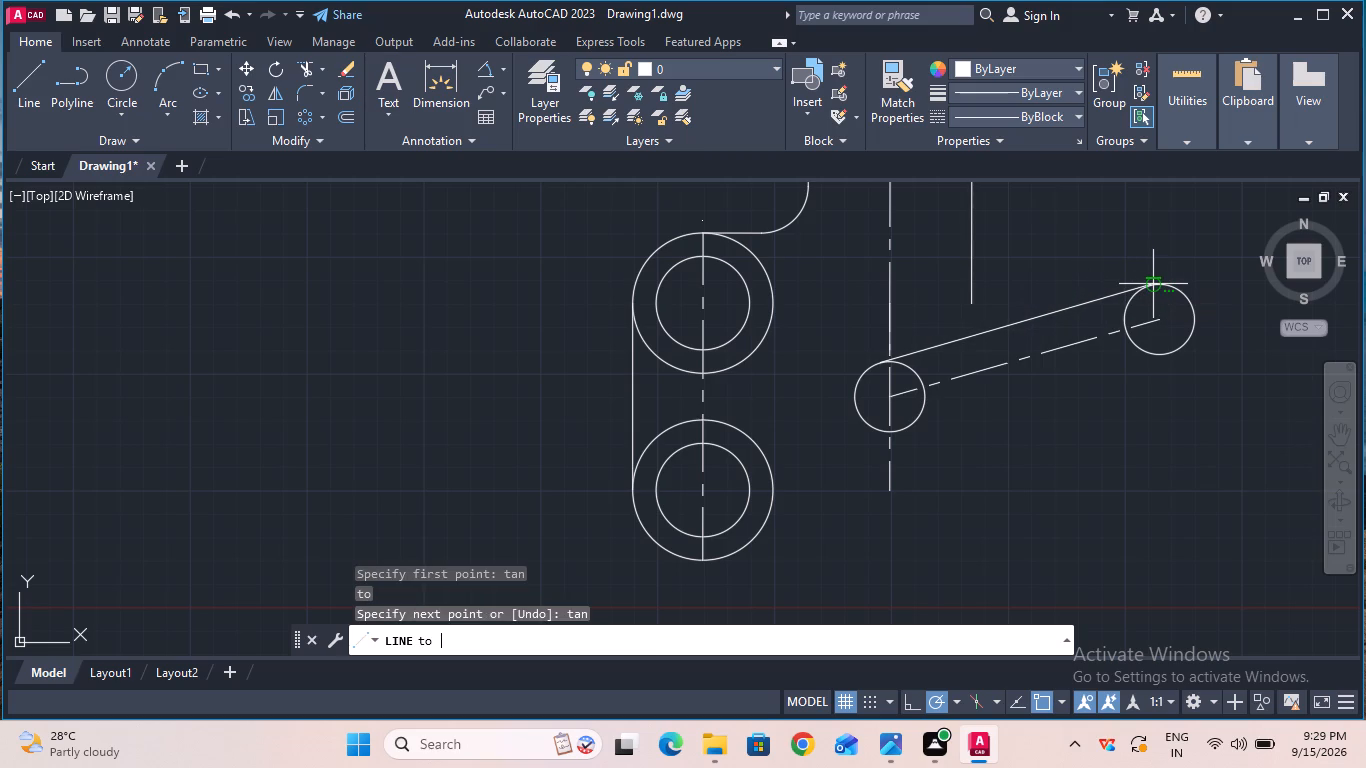
click(1153, 284)
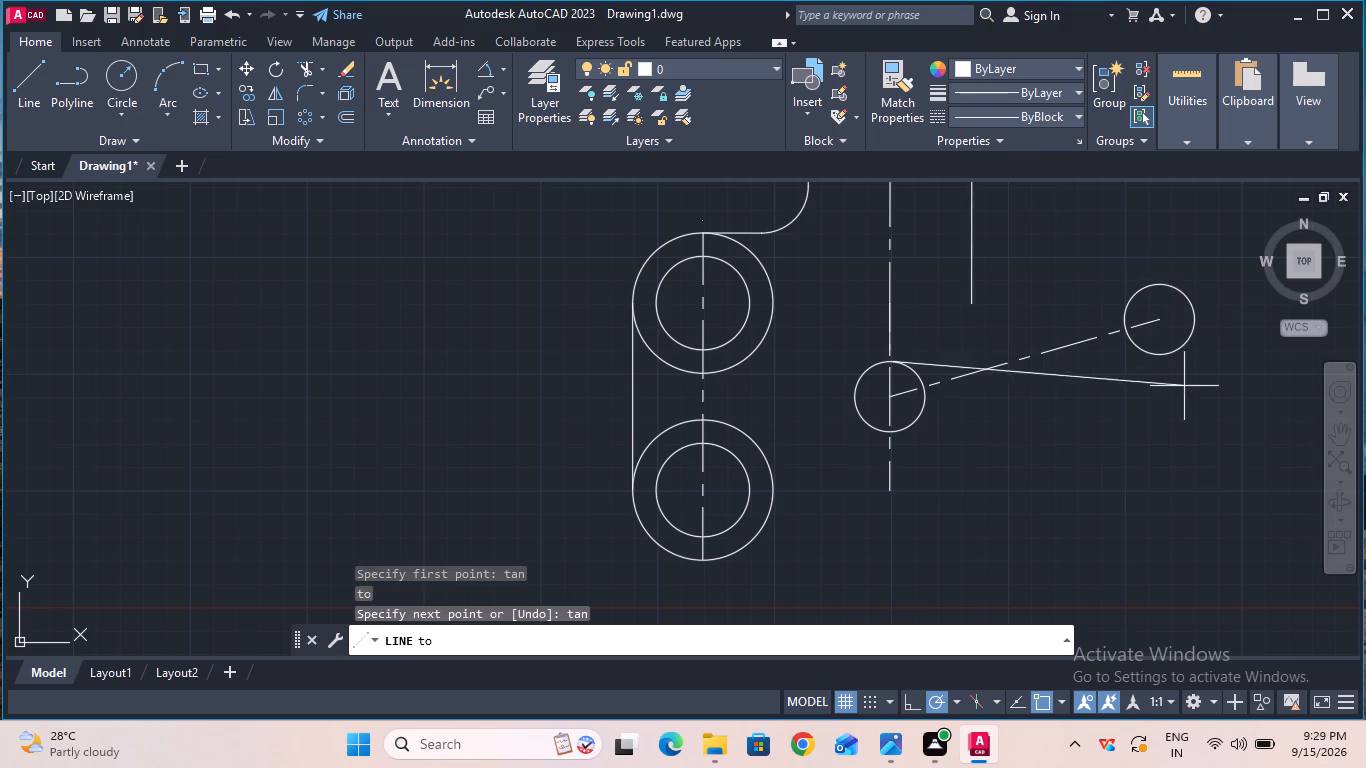
click(1152, 285)
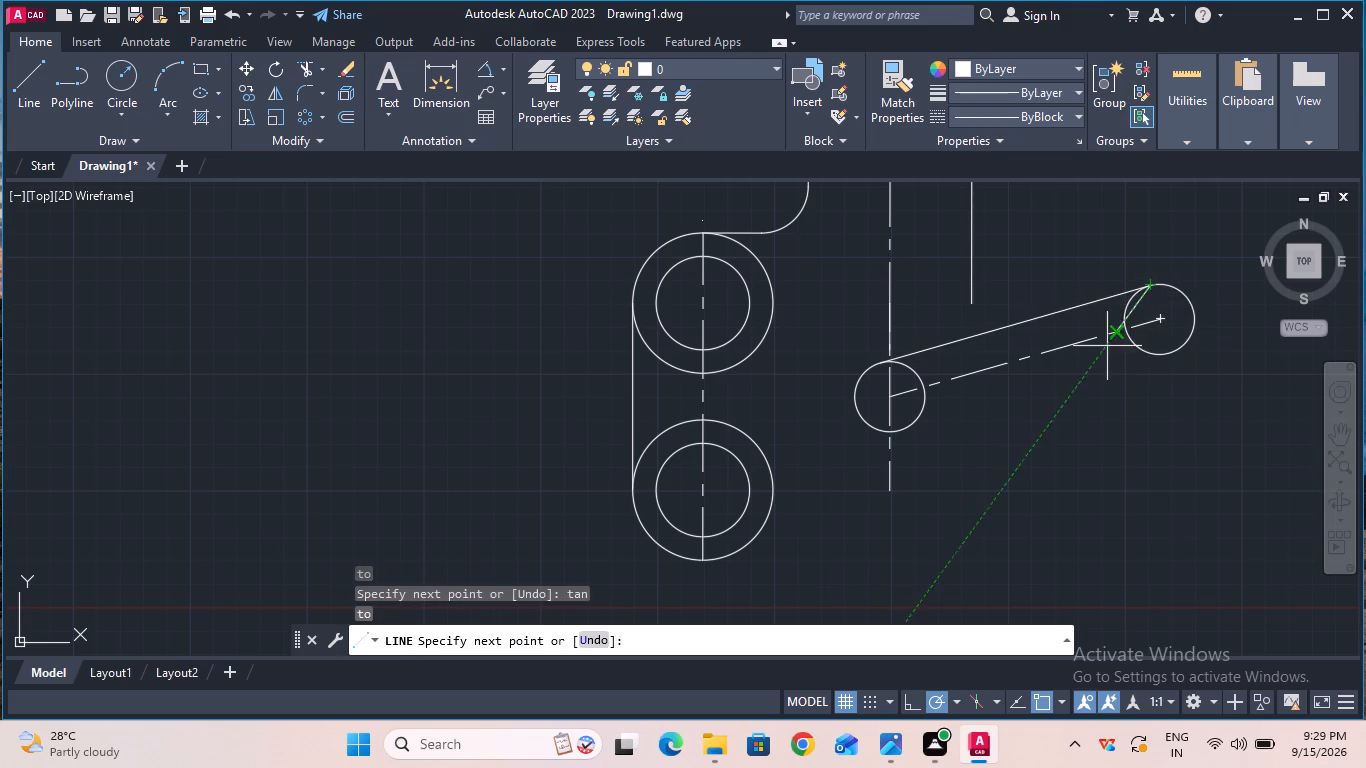
key(Escape)
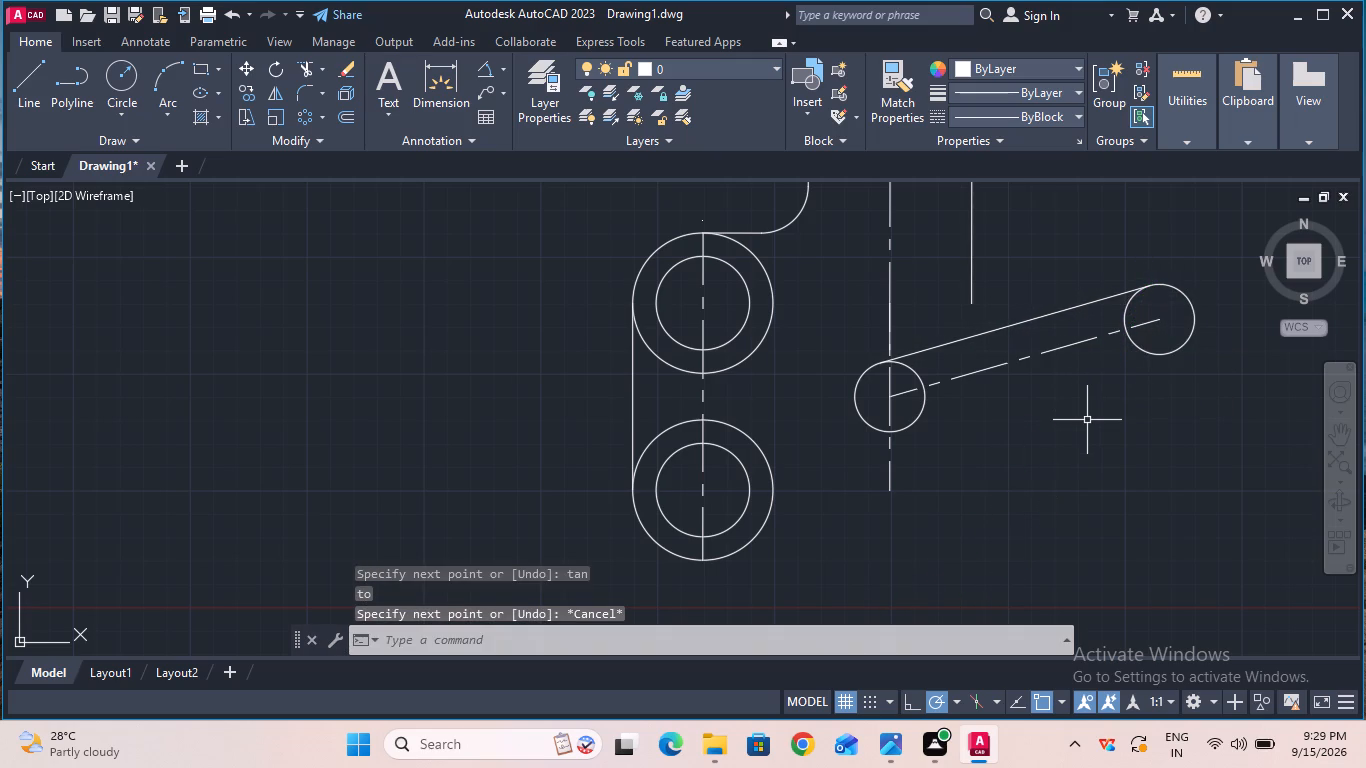
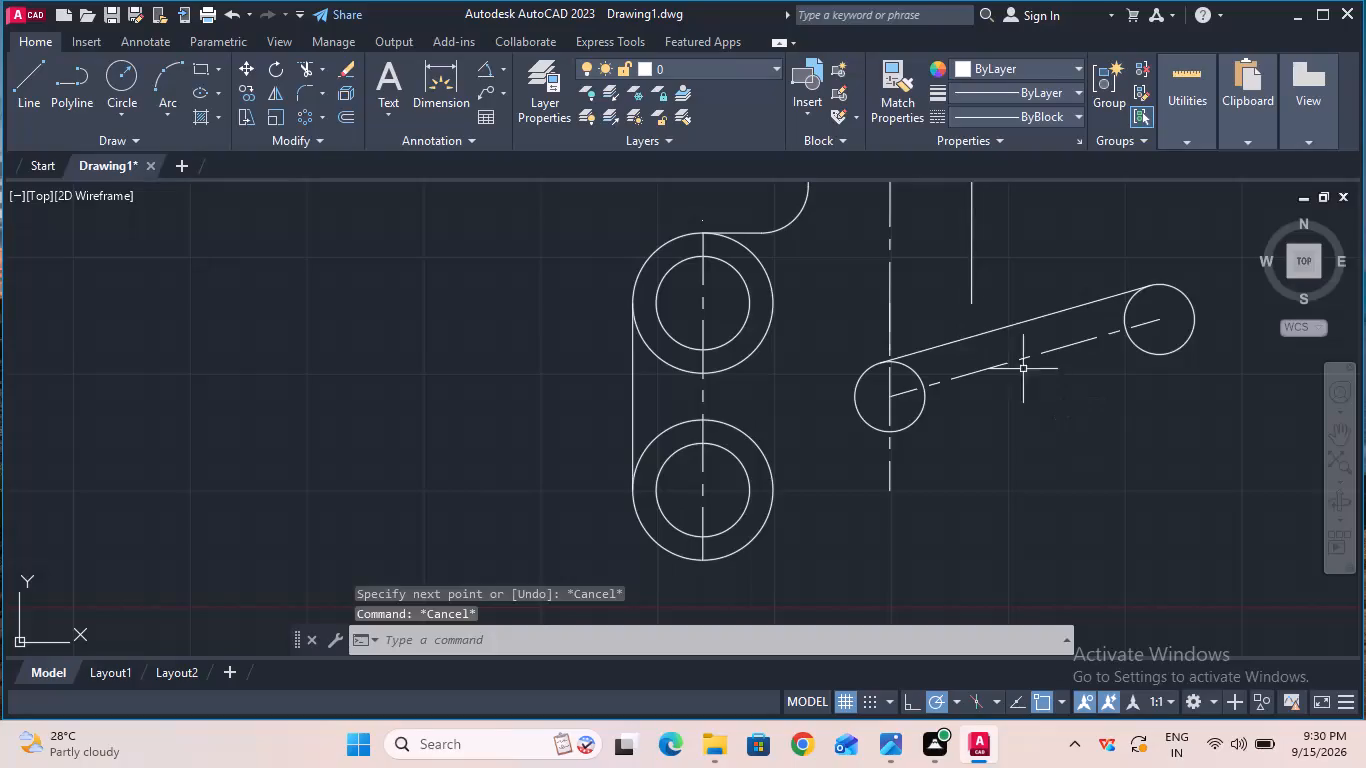
Draw a line tangent to the lower sides of both 0.75-radius circles, below the slanted centerline.
click(38, 105)
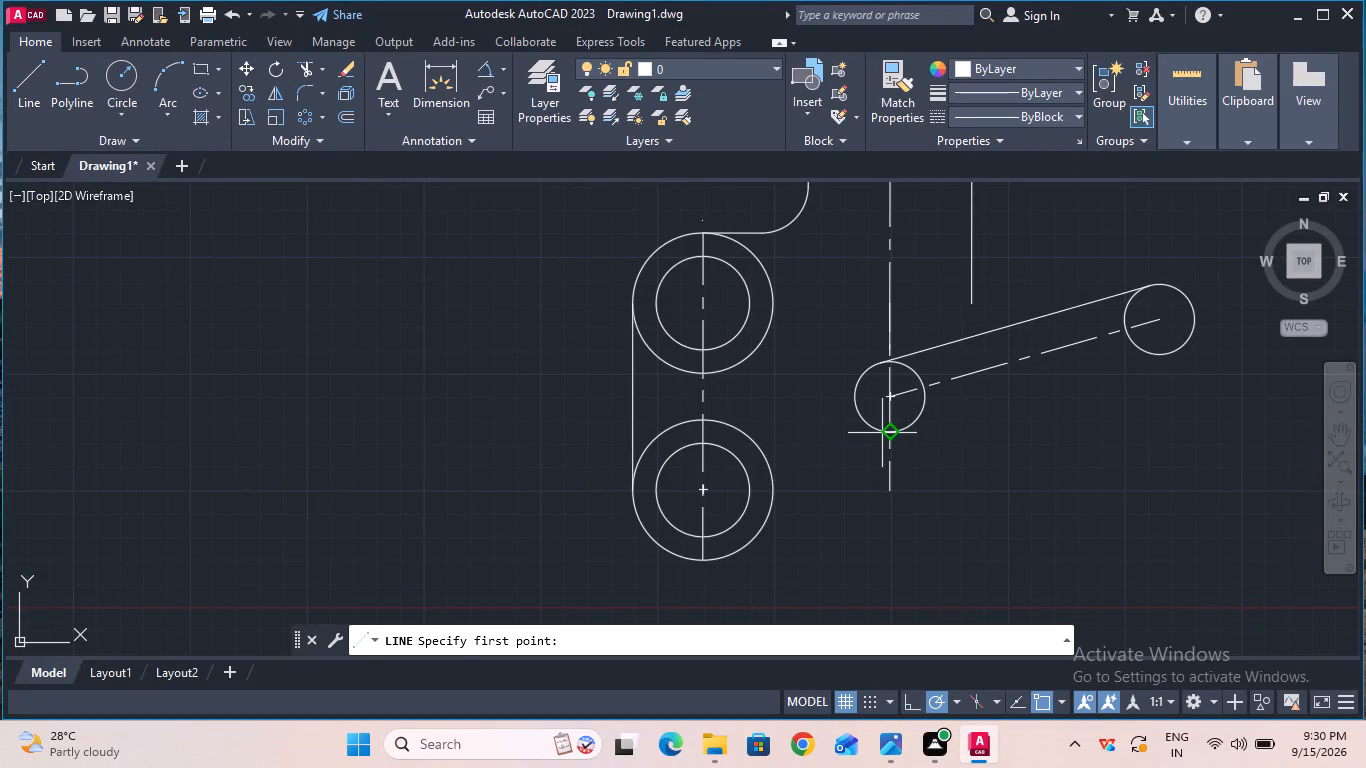
click(610, 636)
text(tan)
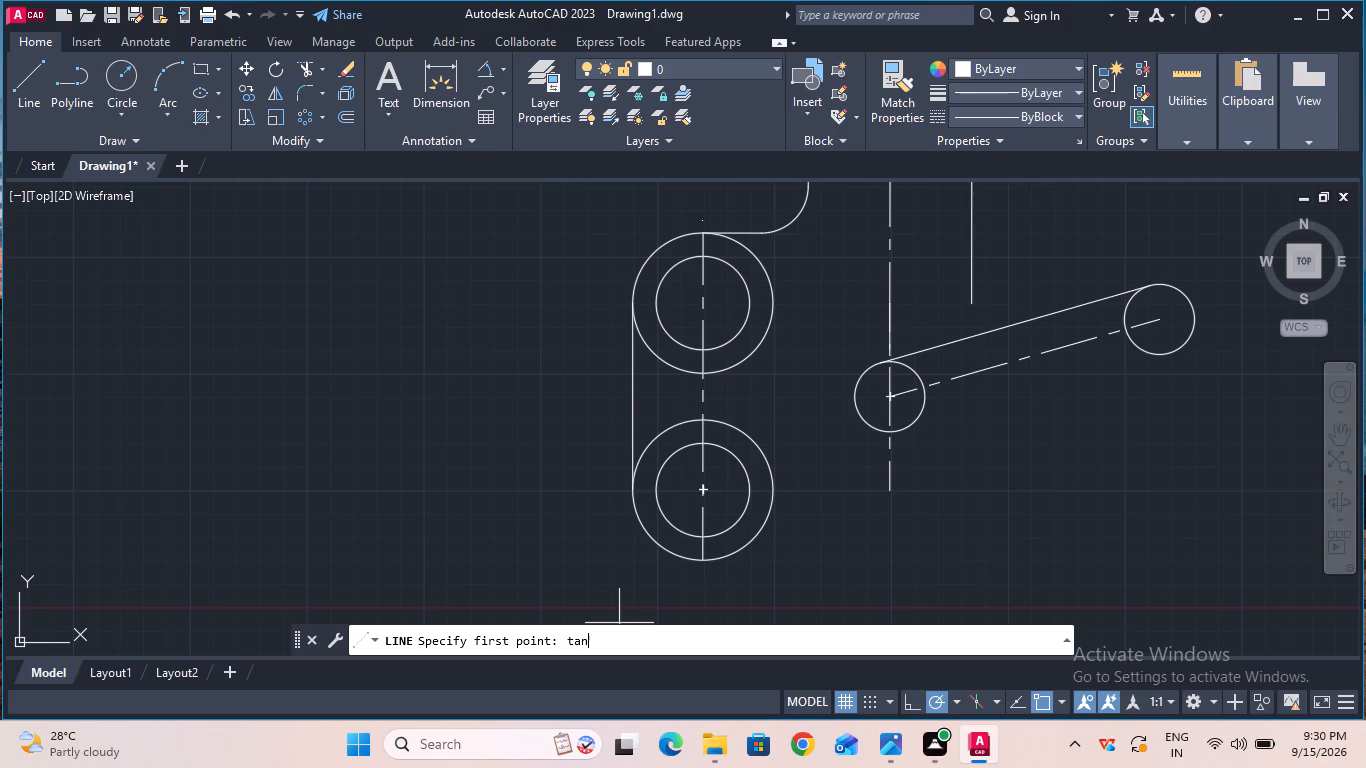
key(Return)
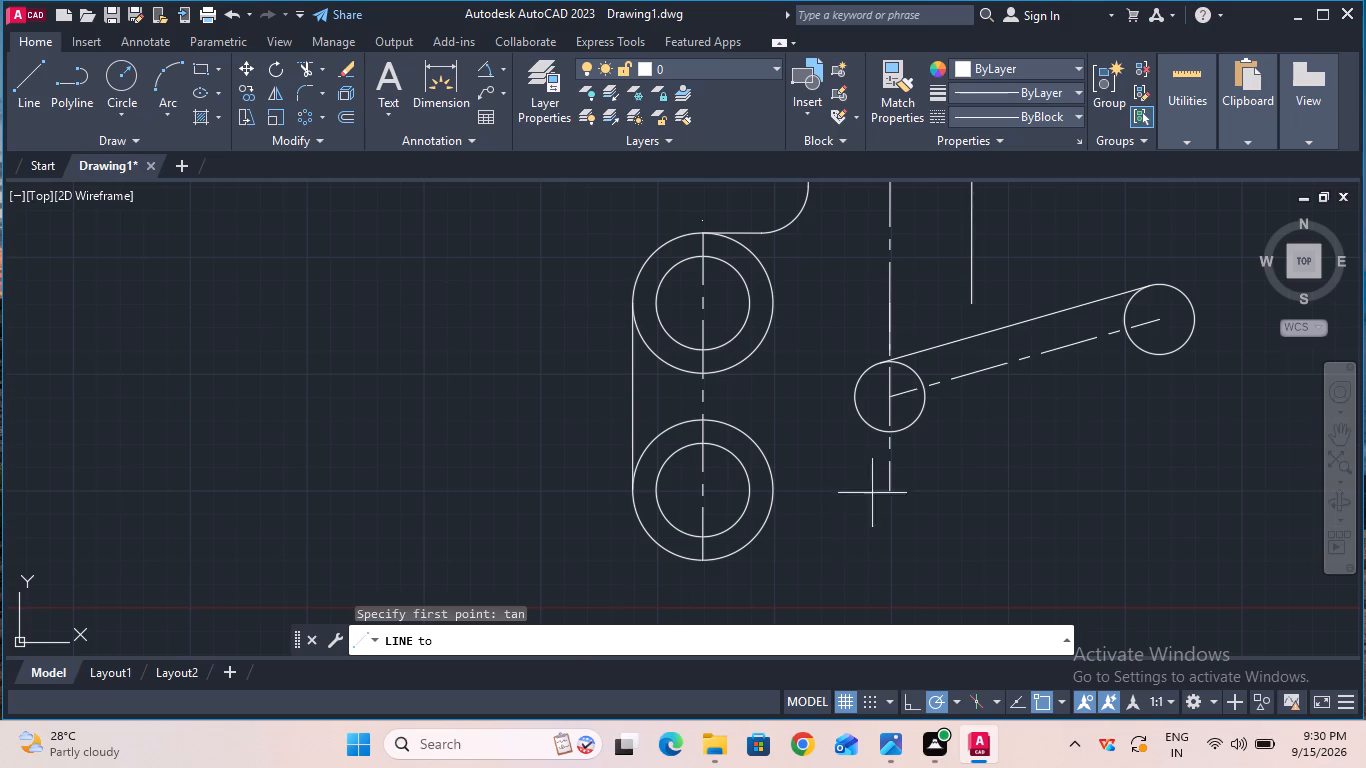
click(892, 430)
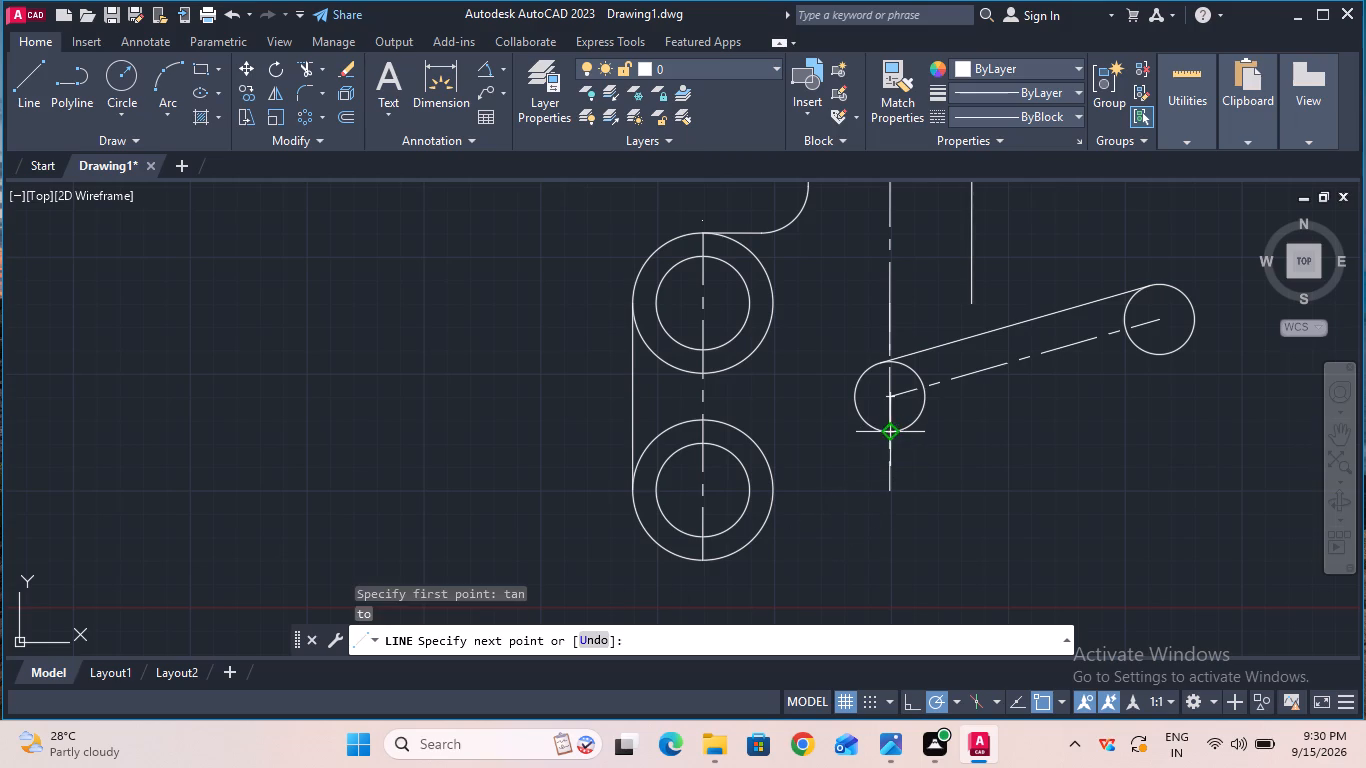
text(ta)
key(n)
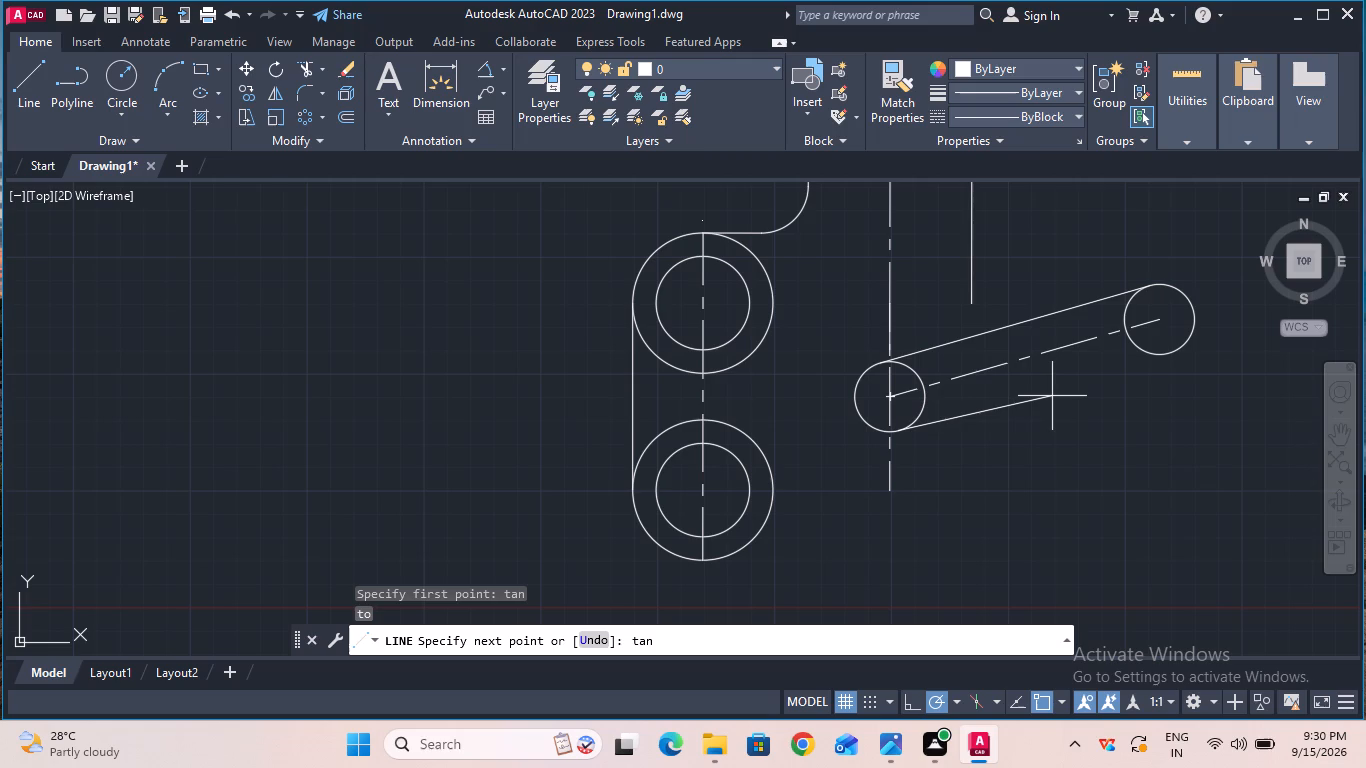
key(Return)
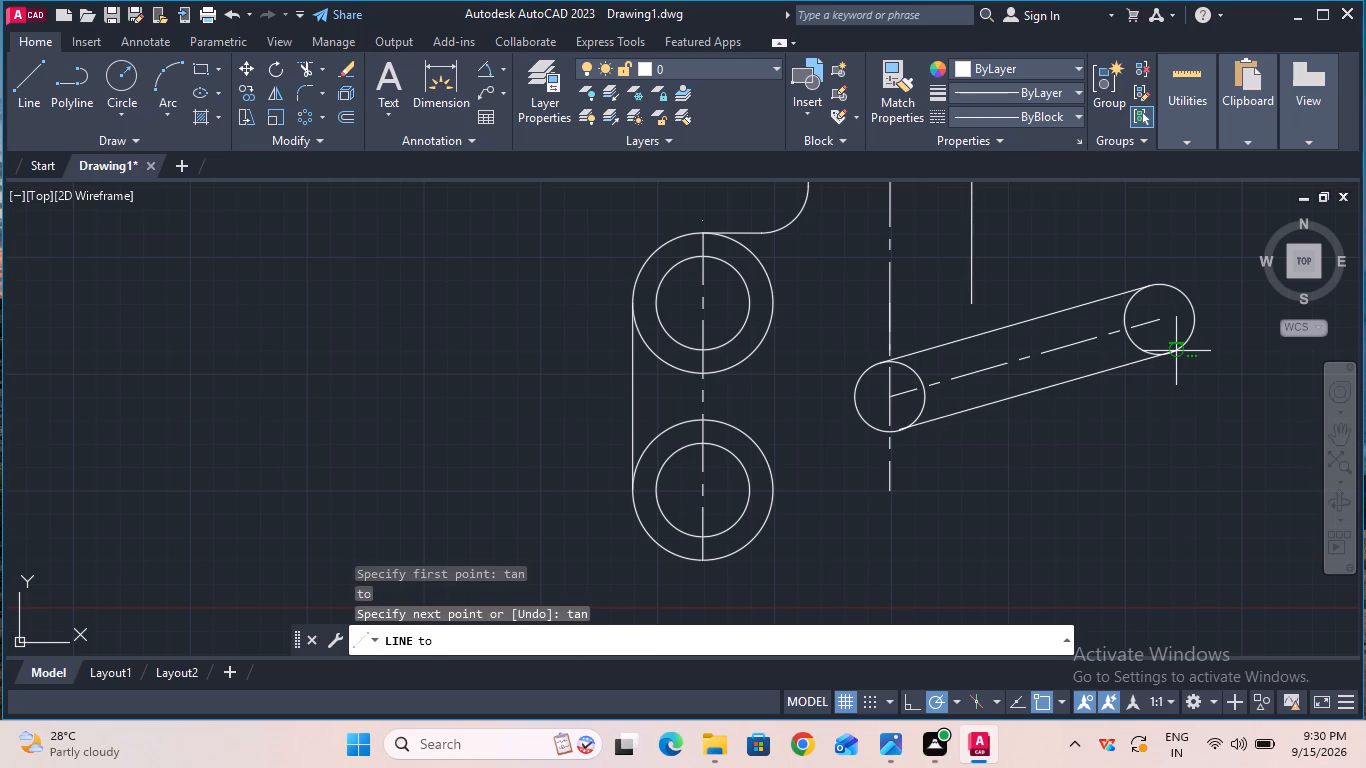
click(1176, 351)
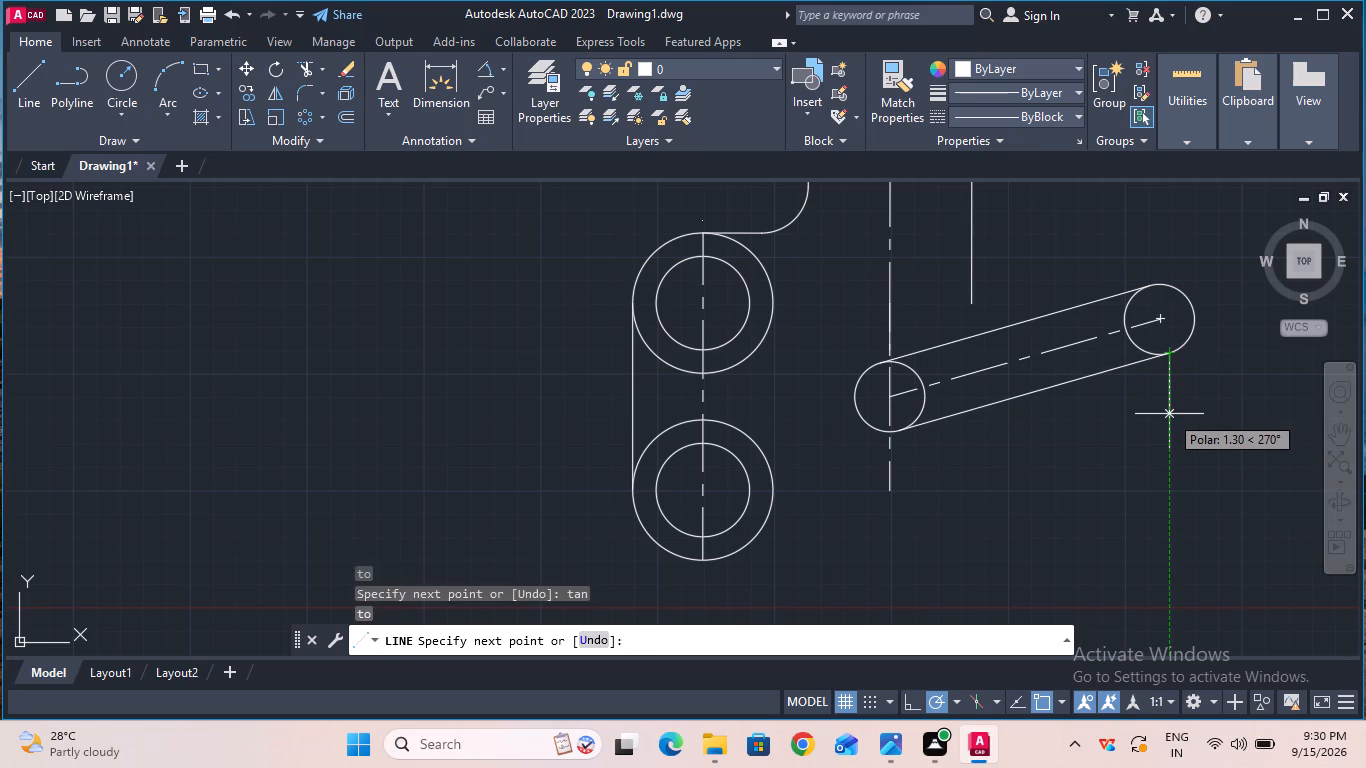
key(Escape)
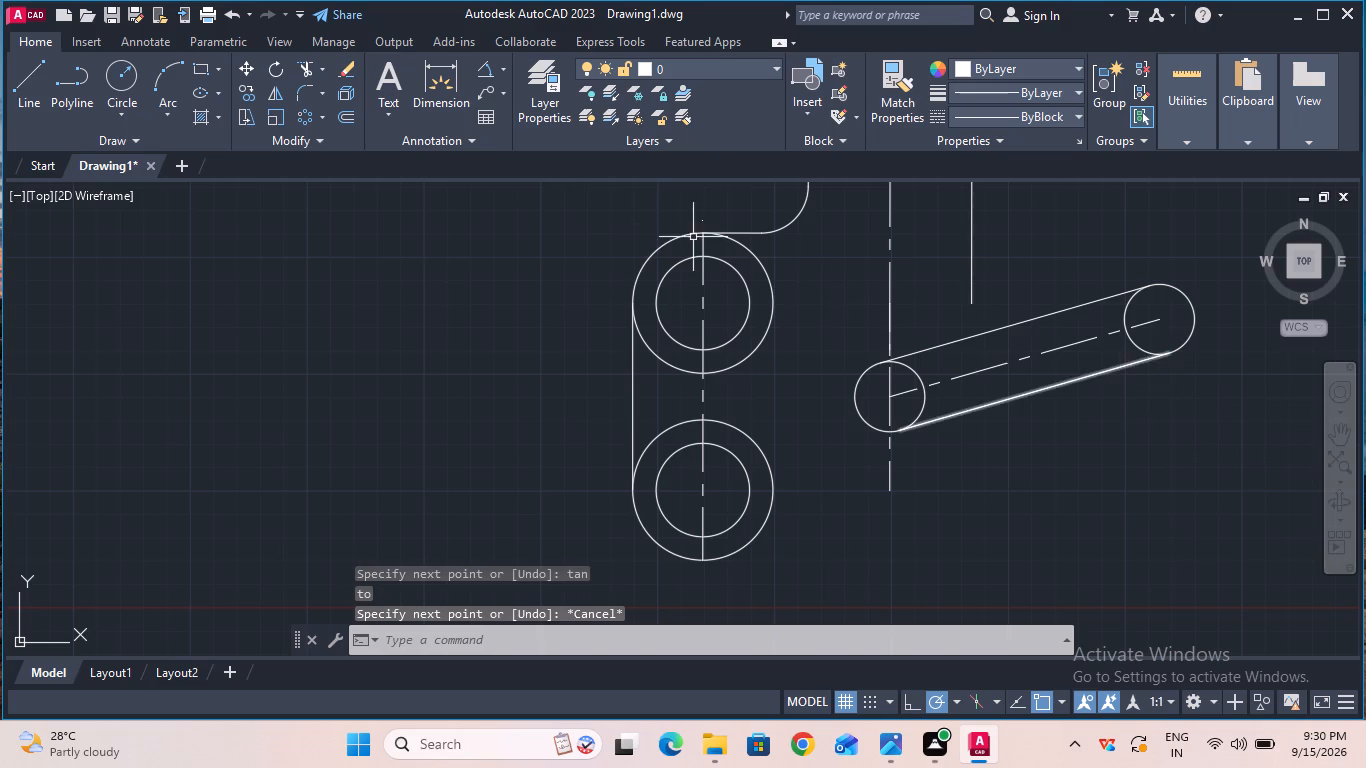
Trim the inner arcs of both 0.75-radius circles between the tangent lines, leaving a closed slanted slot outline.
click(307, 71)
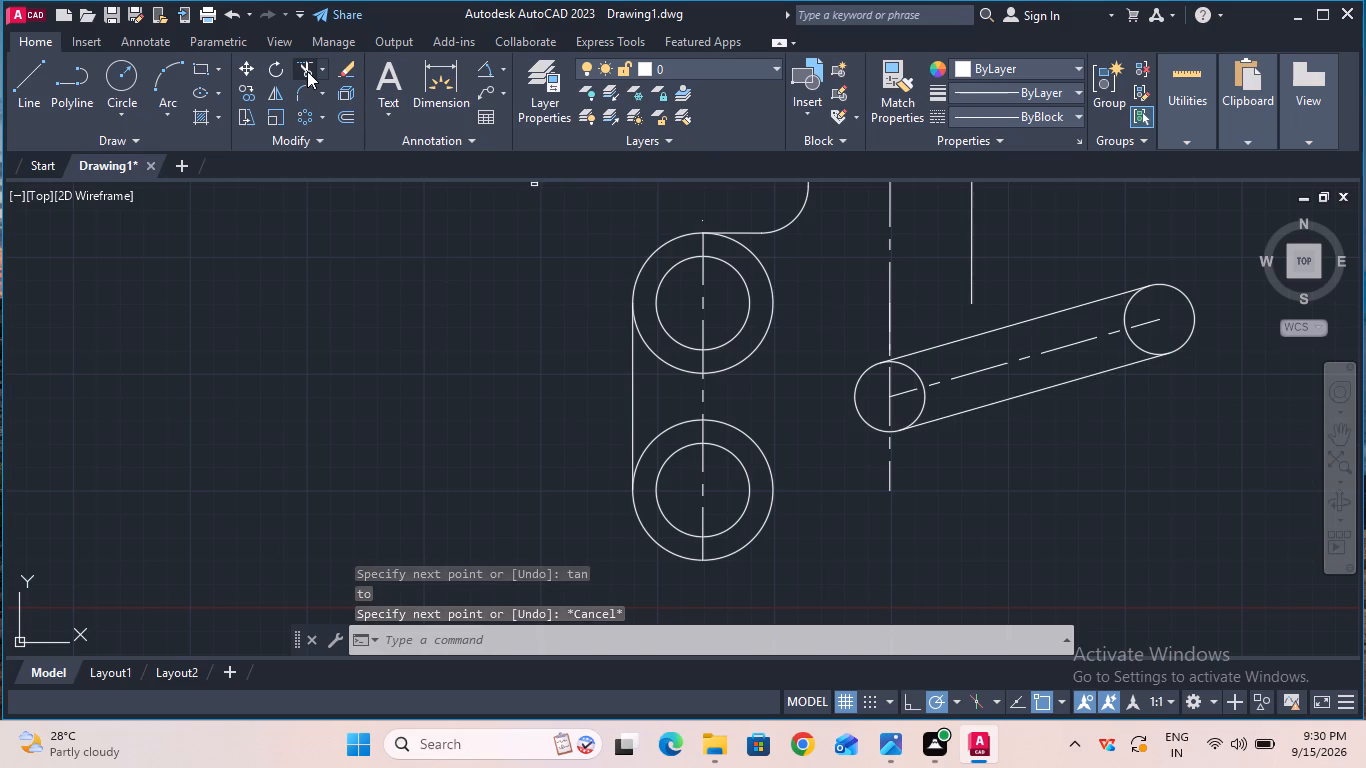
click(910, 367)
click(922, 402)
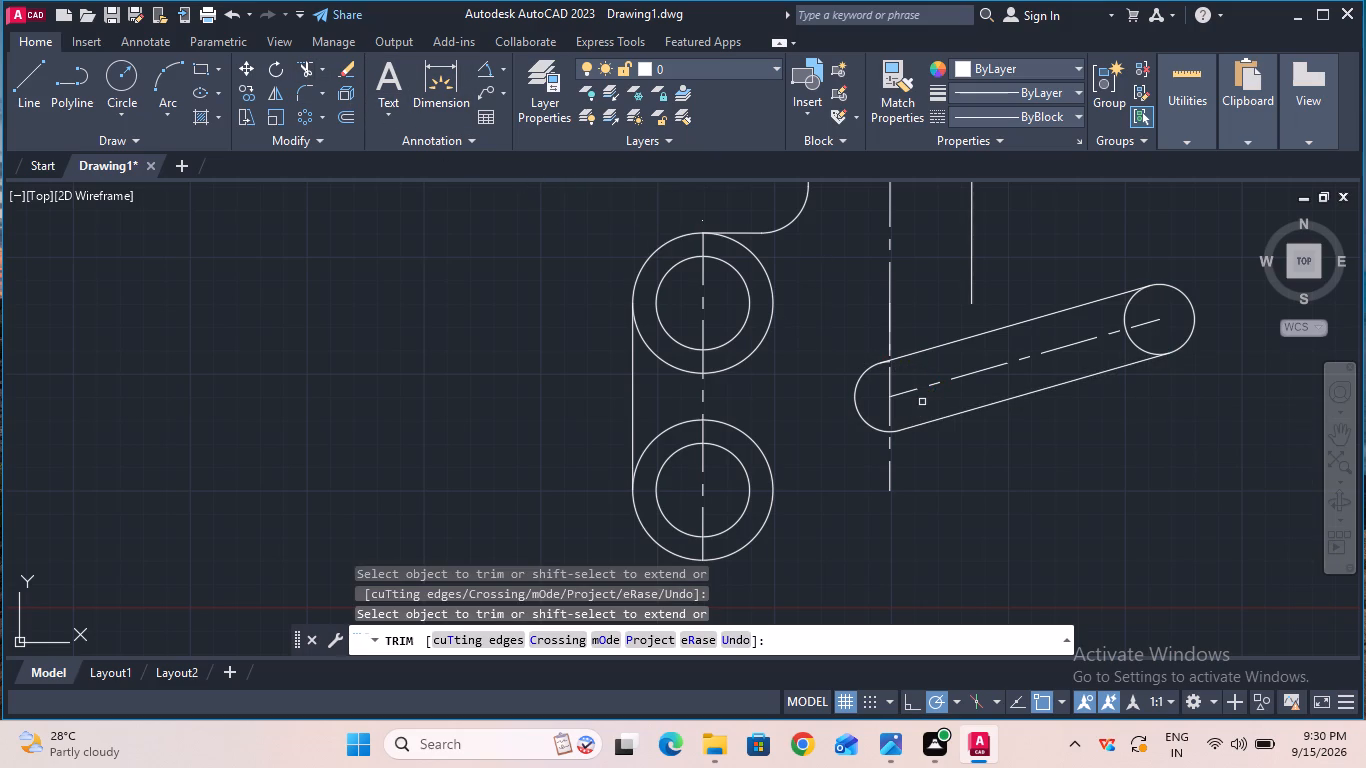
click(1136, 345)
click(1128, 313)
key(Escape)
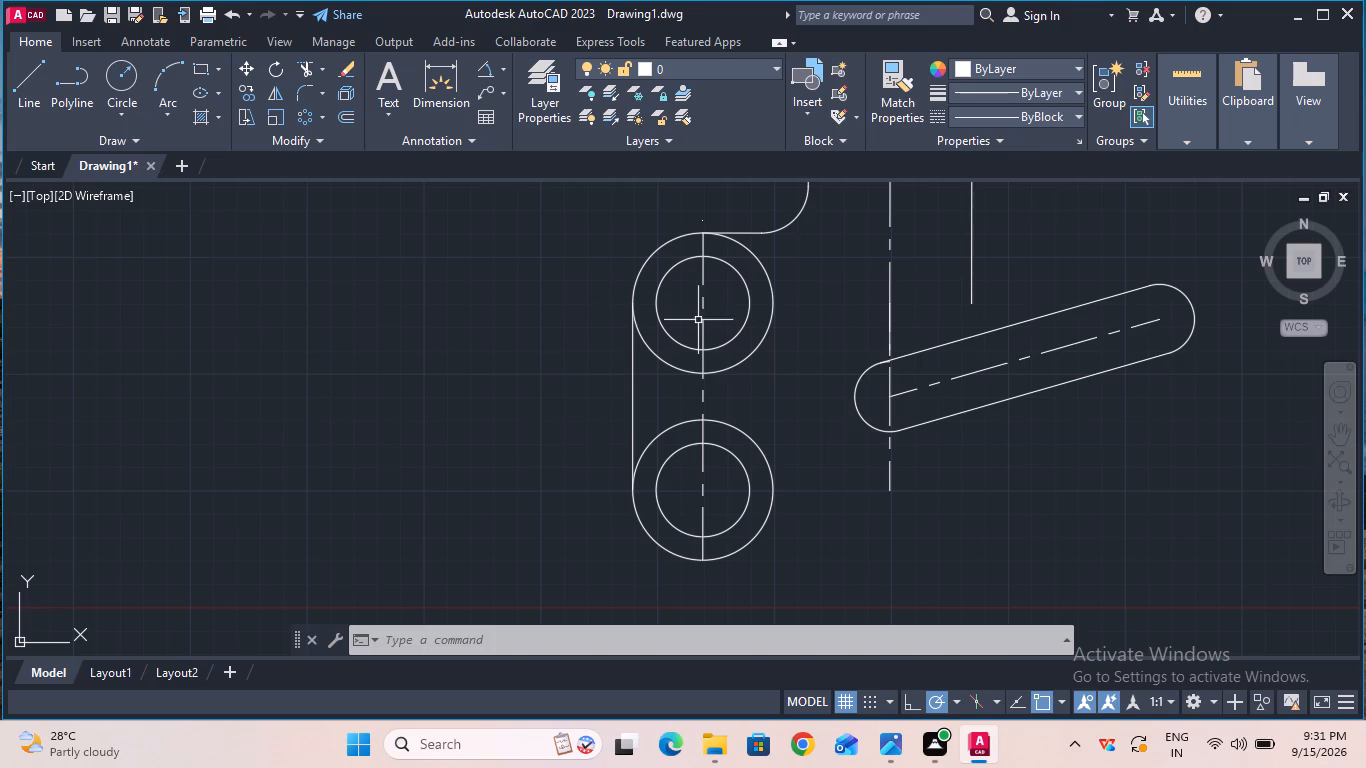
Set the current linetype to CENTER and draw an 8-unit line downward from the slot's lower arc center, perpendicular to the slanted centerline.
click(965, 119)
click(992, 186)
click(42, 82)
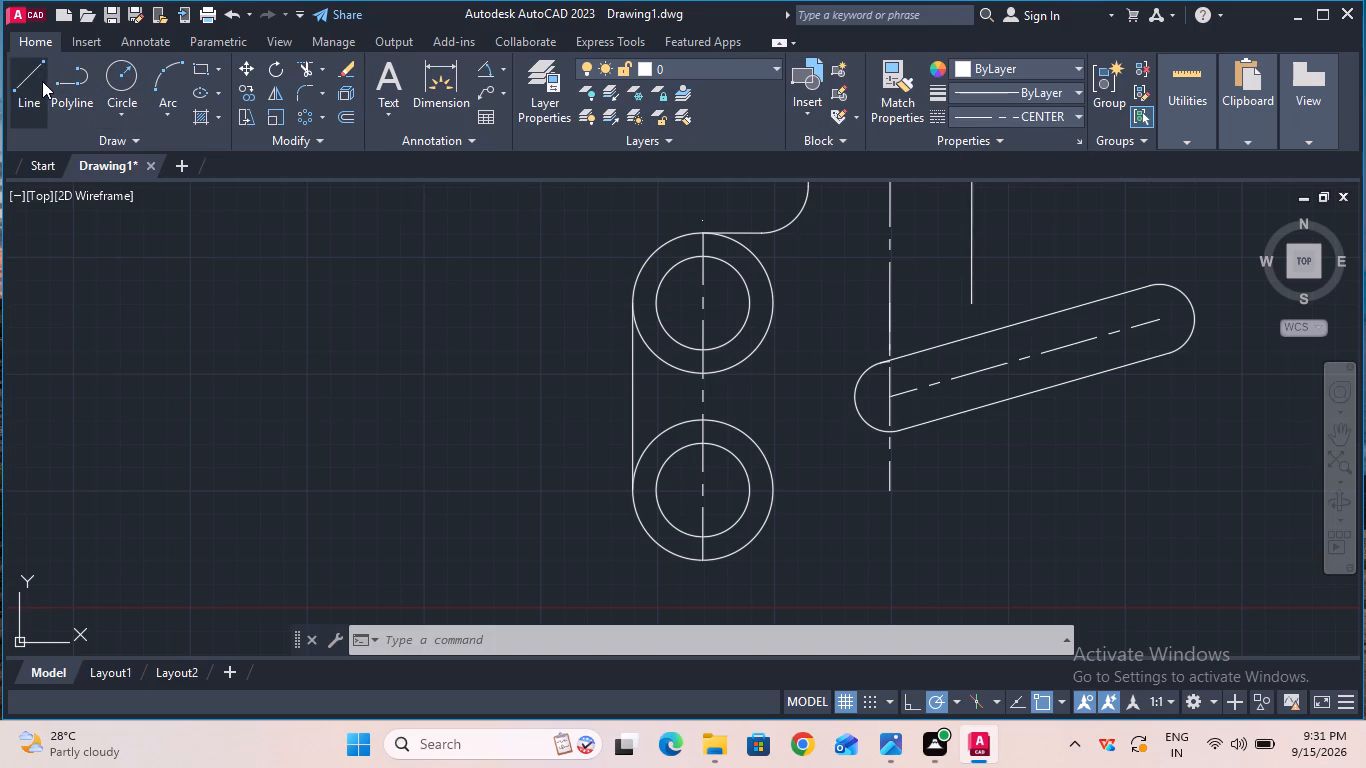
click(892, 400)
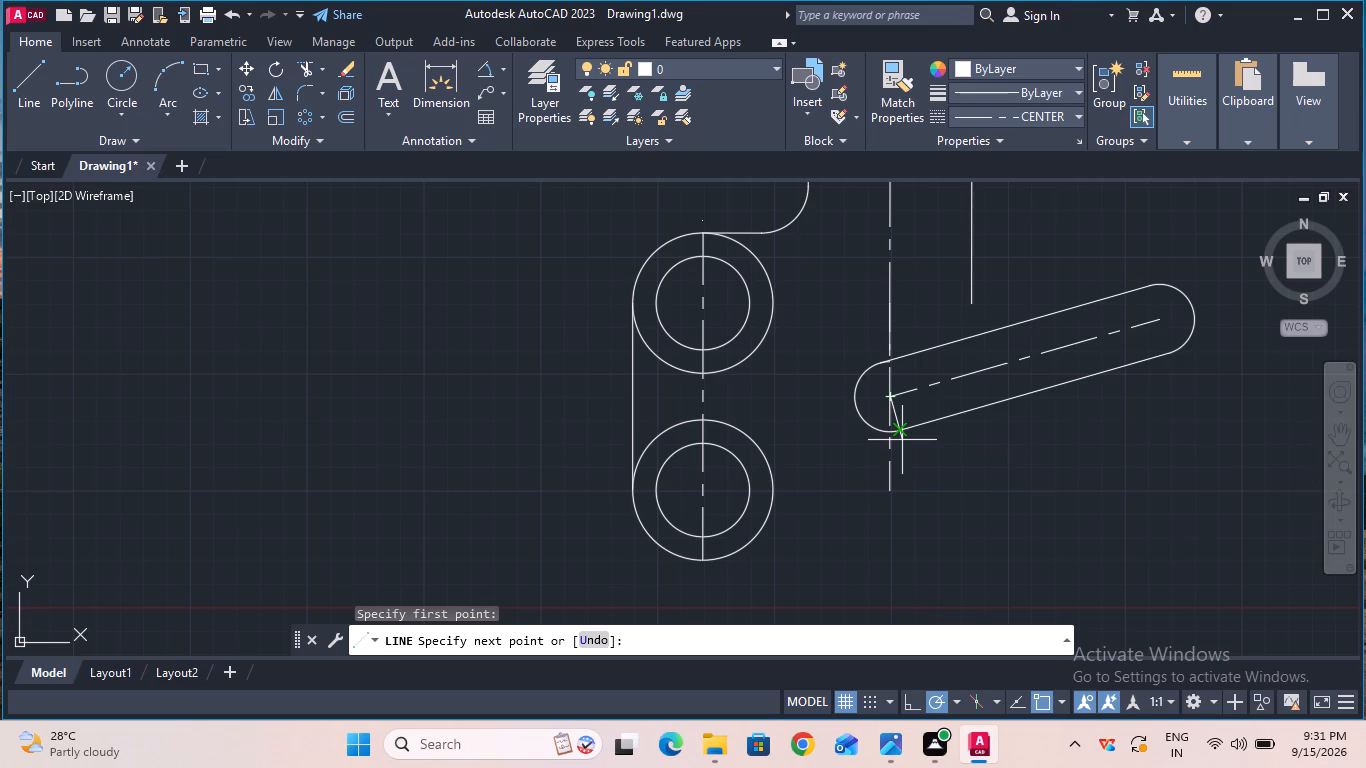
key(8)
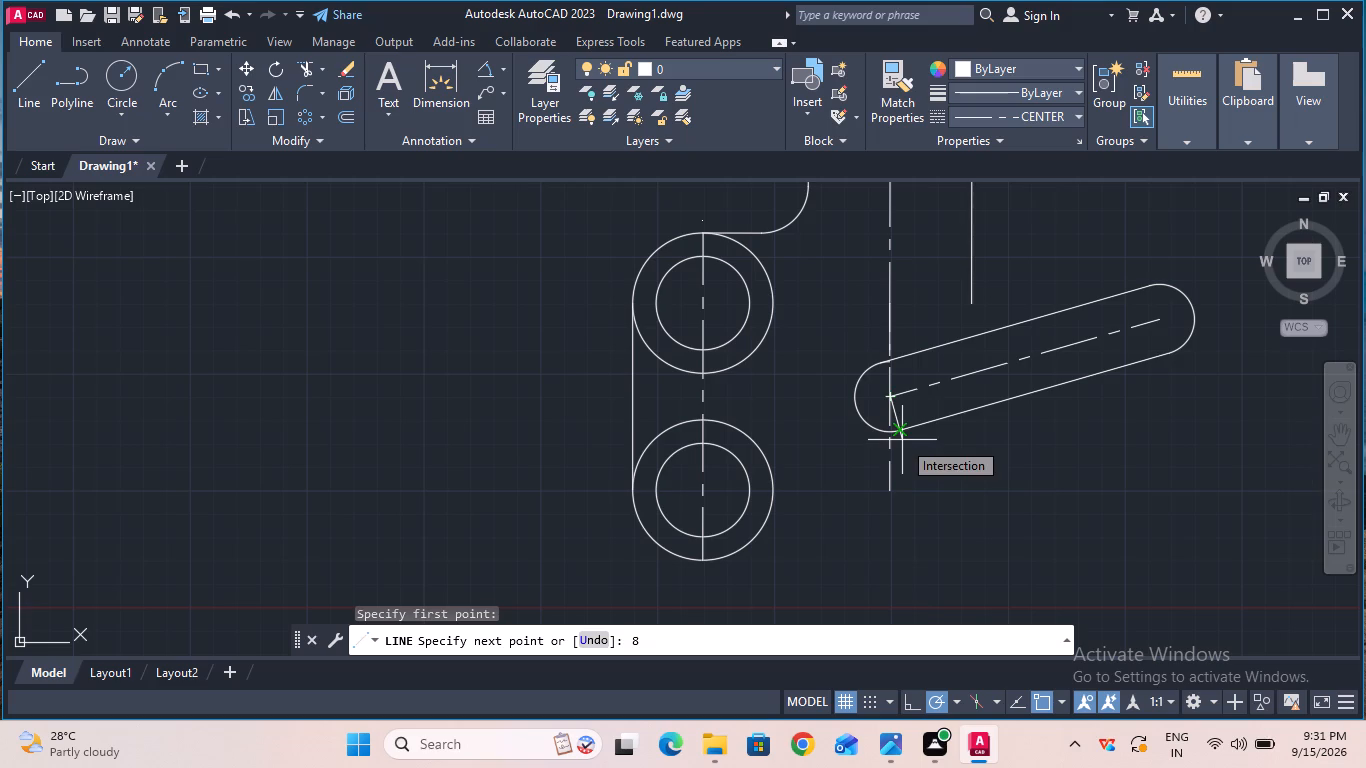
key(Return)
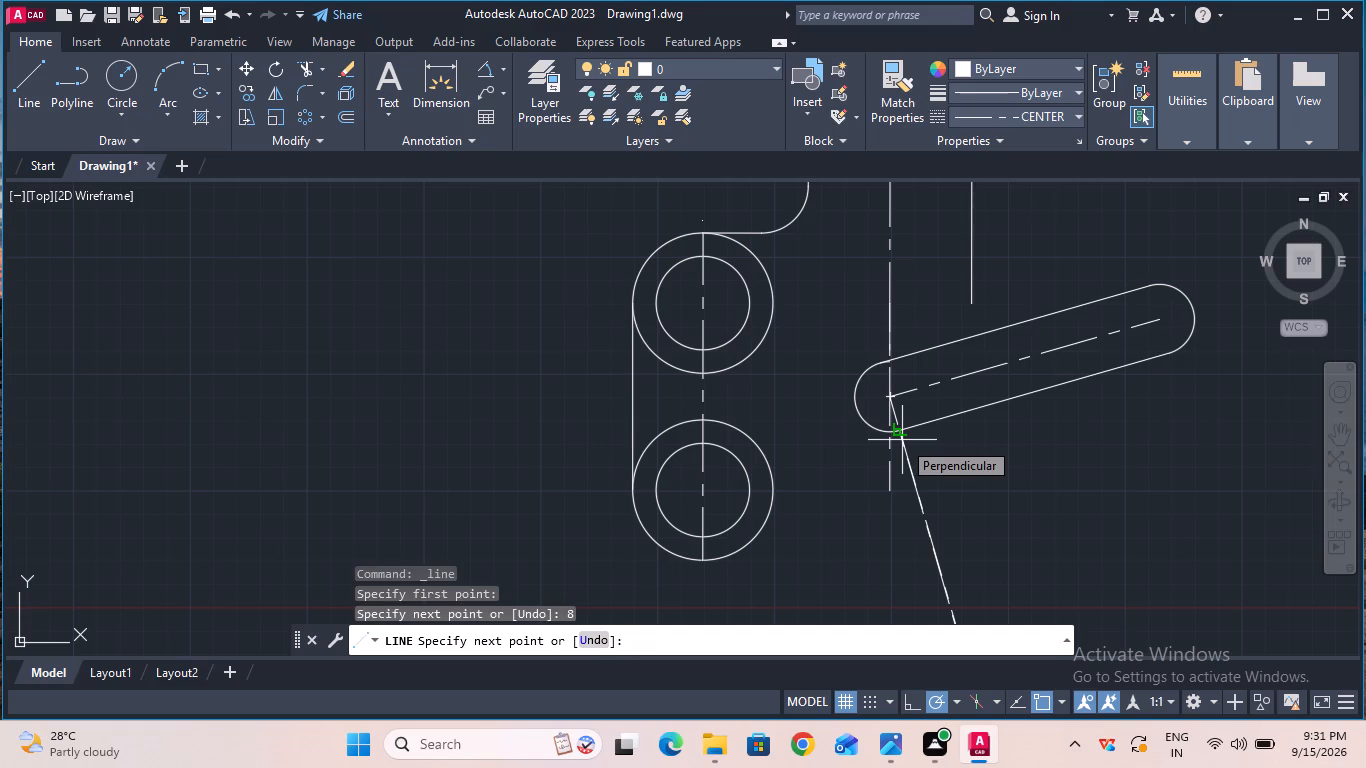
ctrl+scroll(902, 440, down, 3)
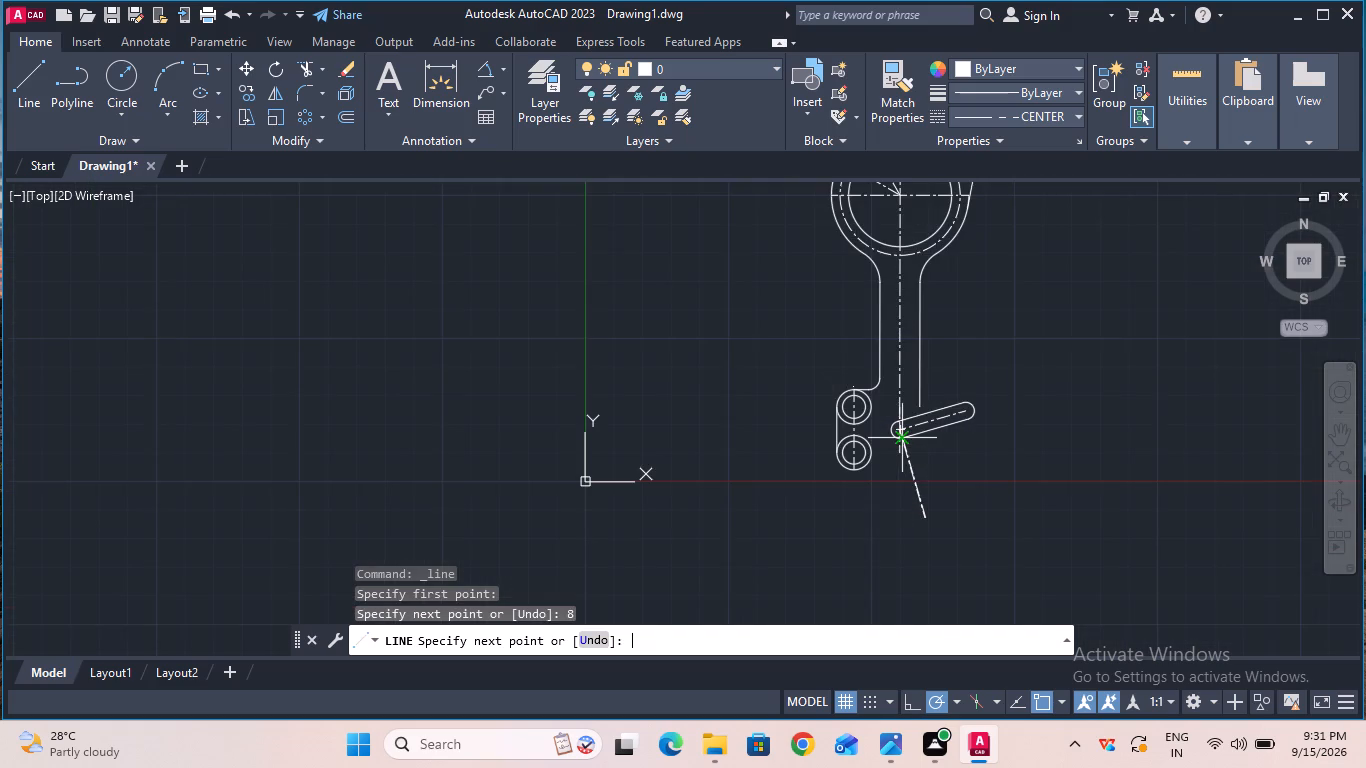
ctrl+scroll(902, 440, up, 2)
key(Escape)
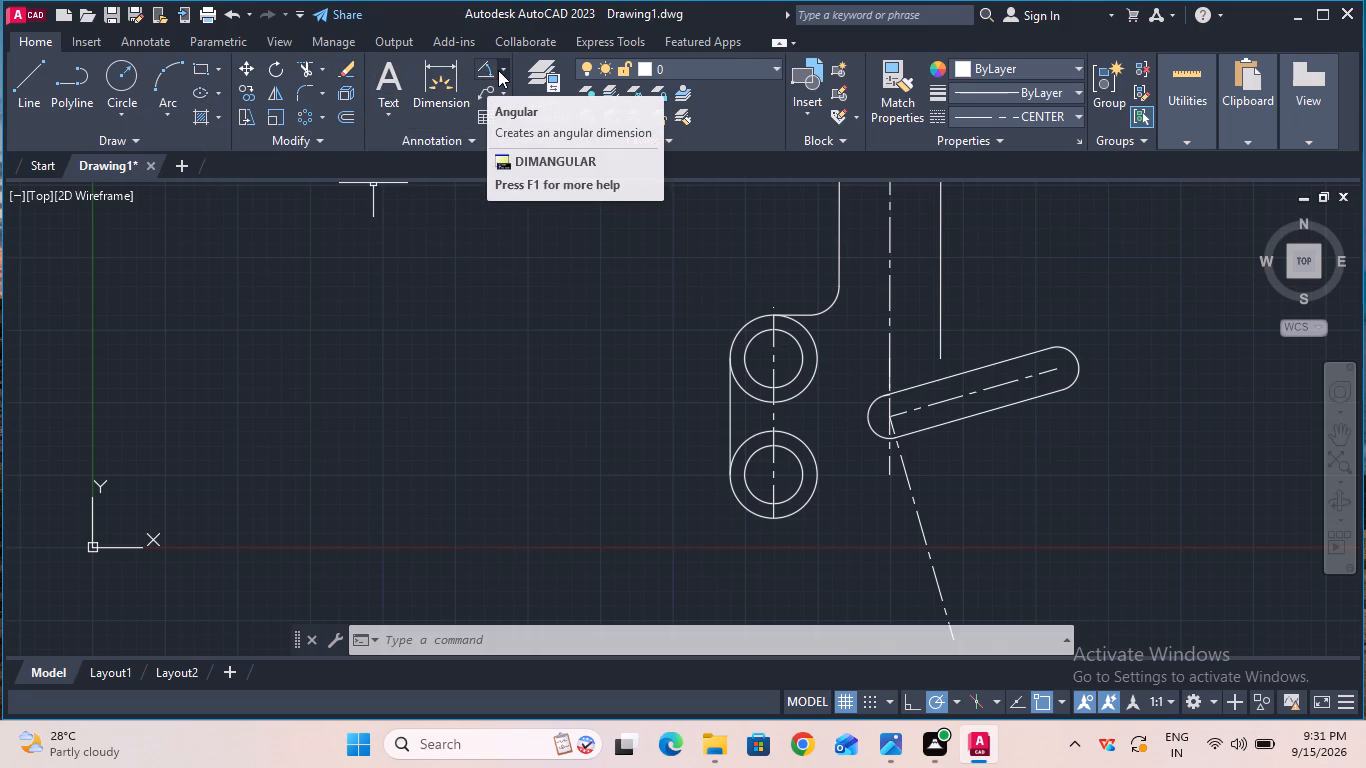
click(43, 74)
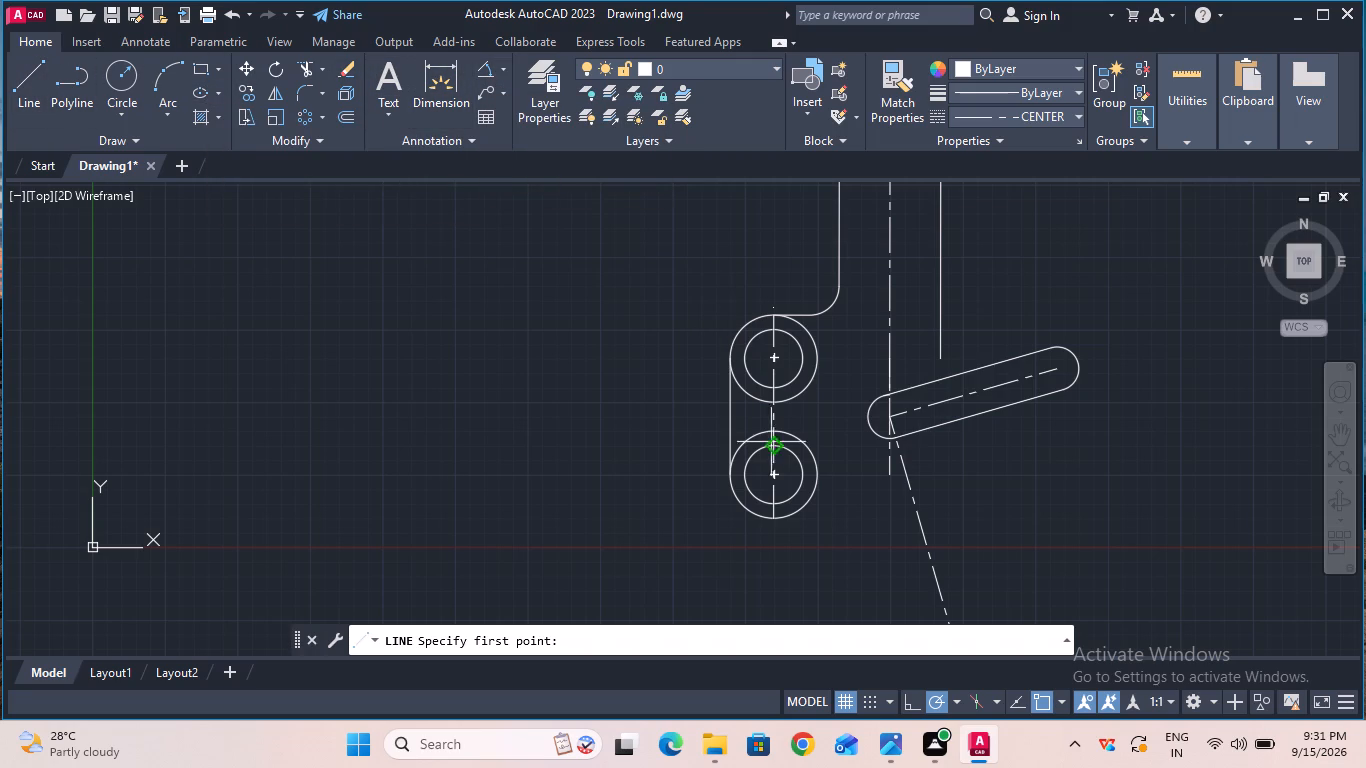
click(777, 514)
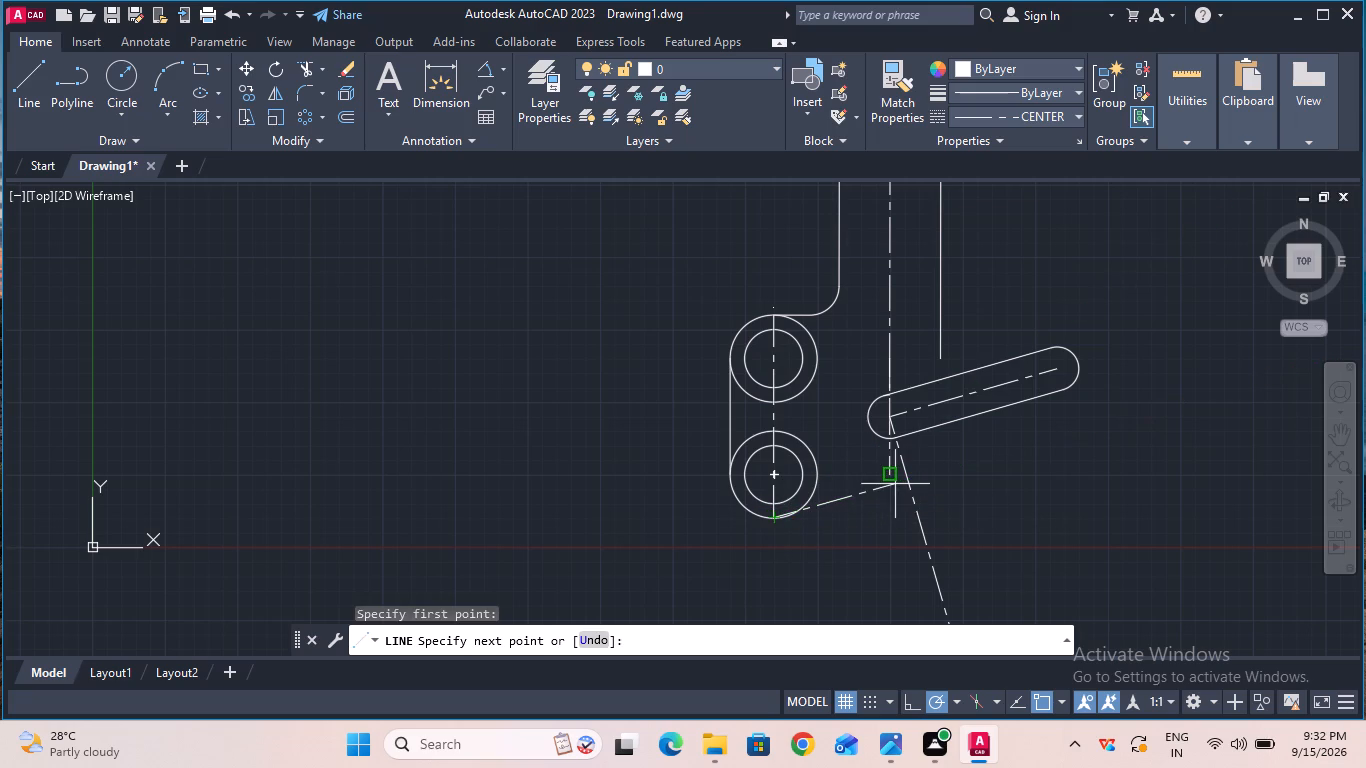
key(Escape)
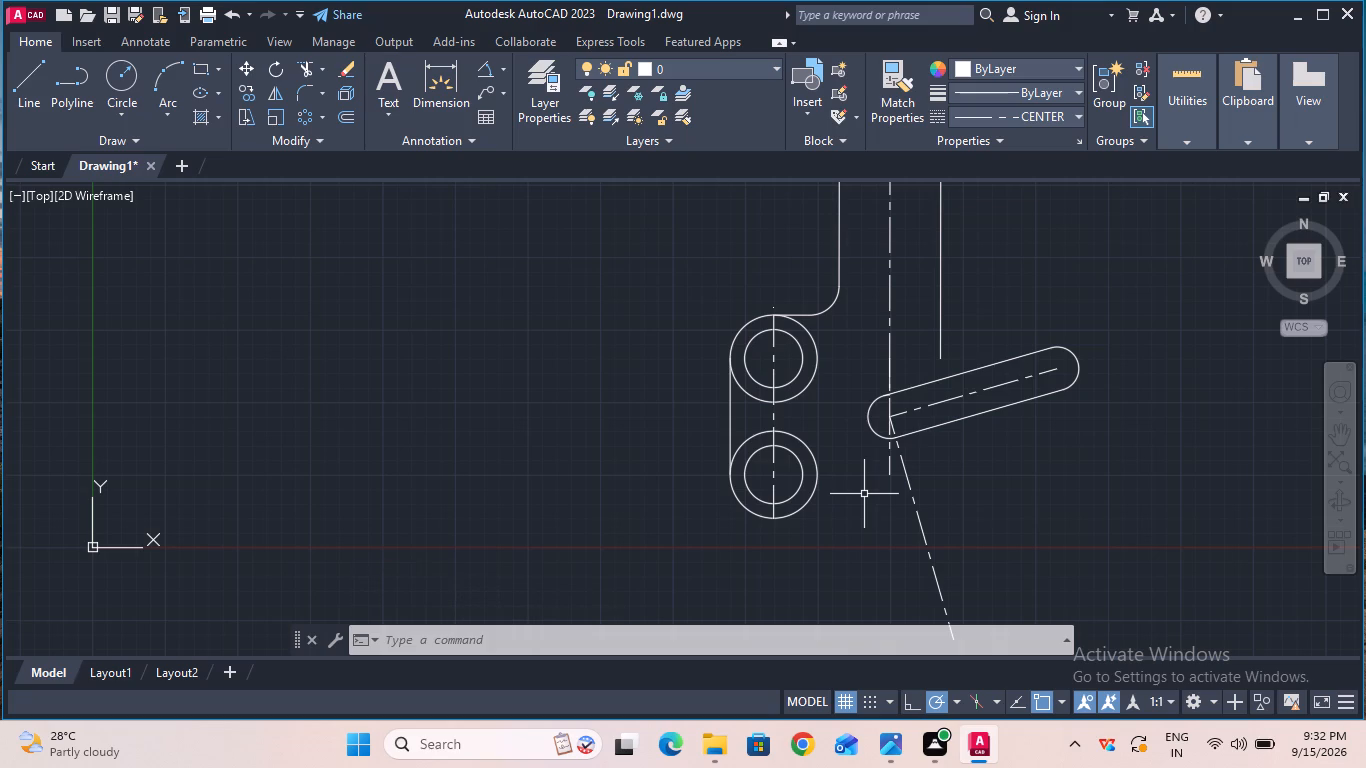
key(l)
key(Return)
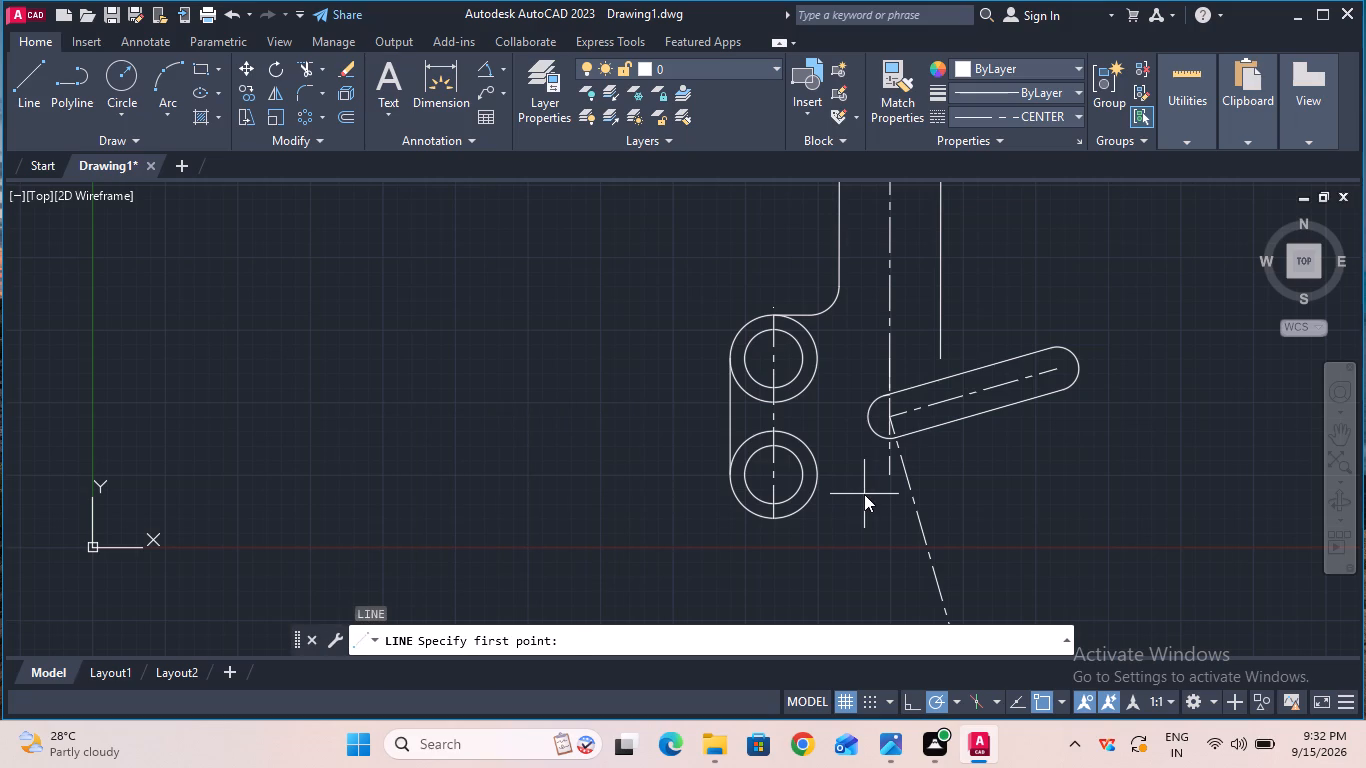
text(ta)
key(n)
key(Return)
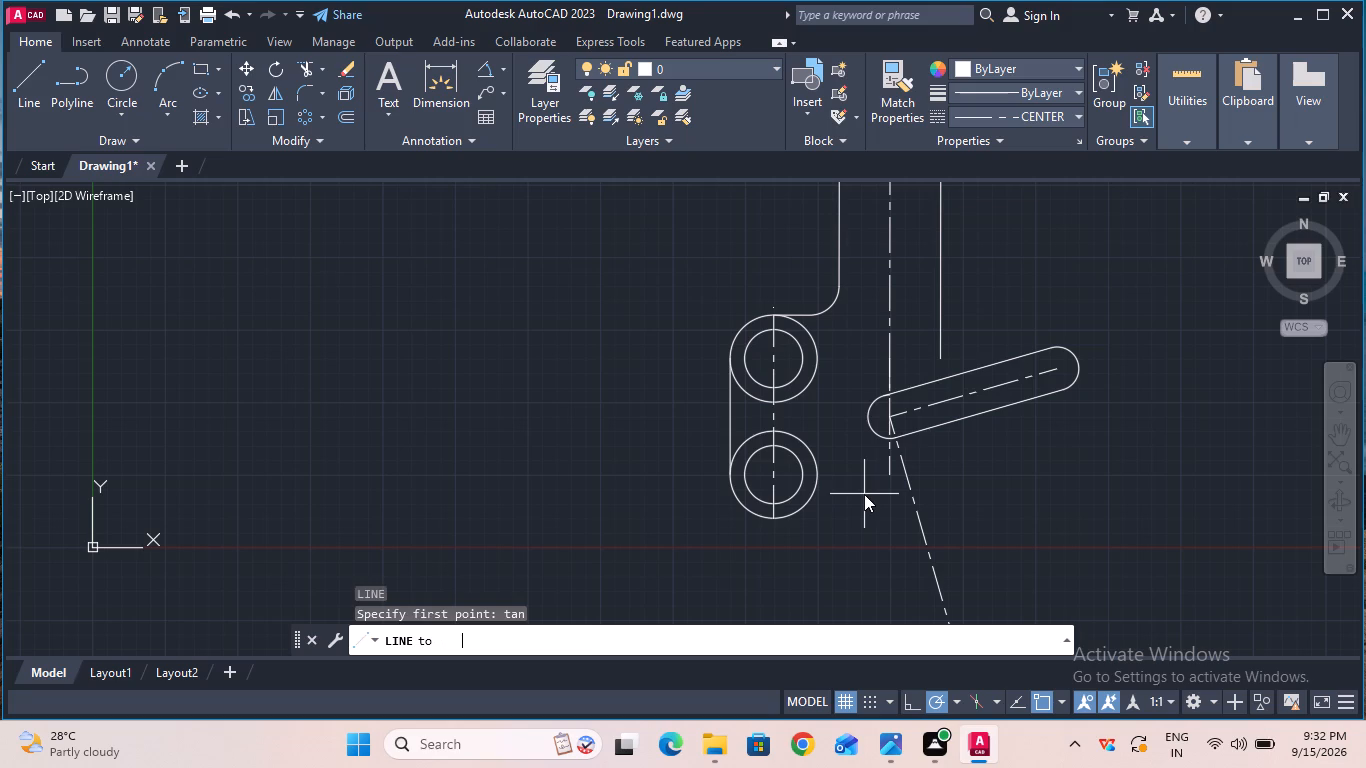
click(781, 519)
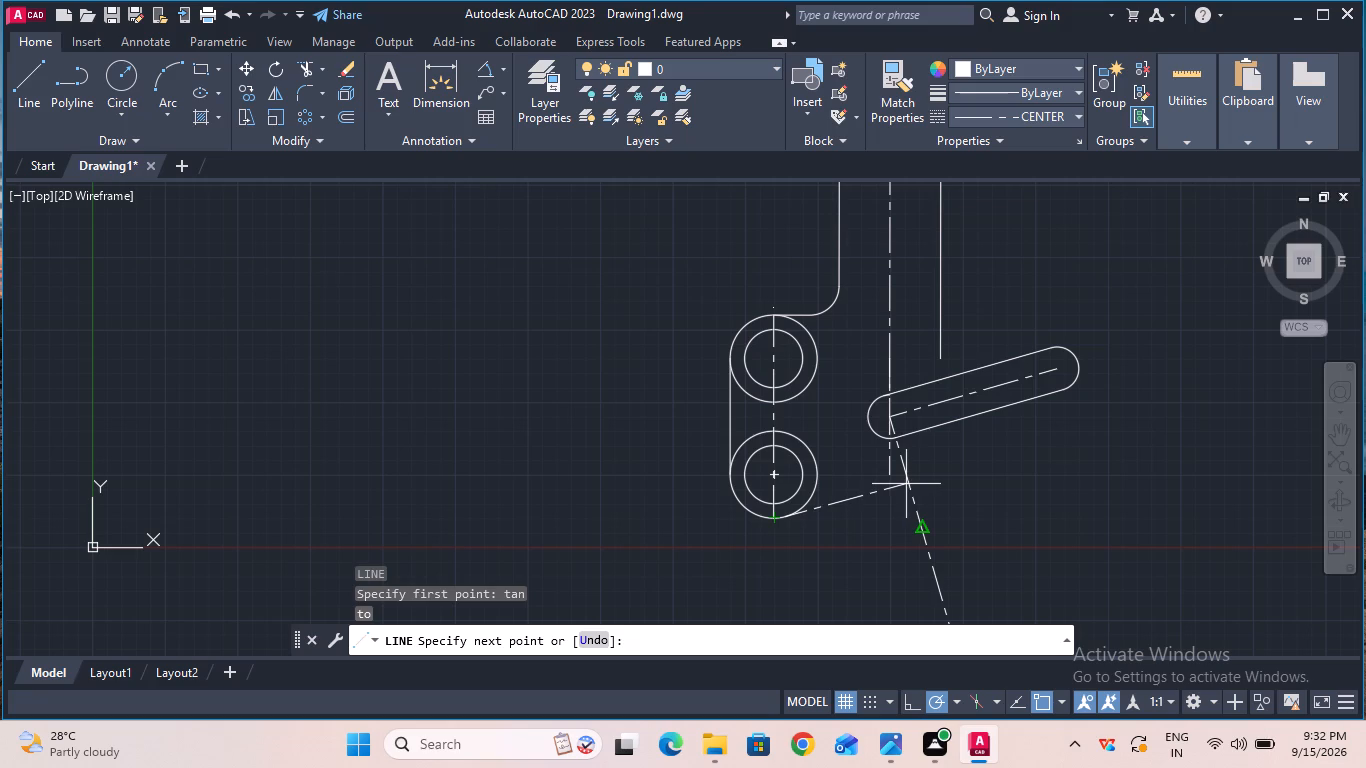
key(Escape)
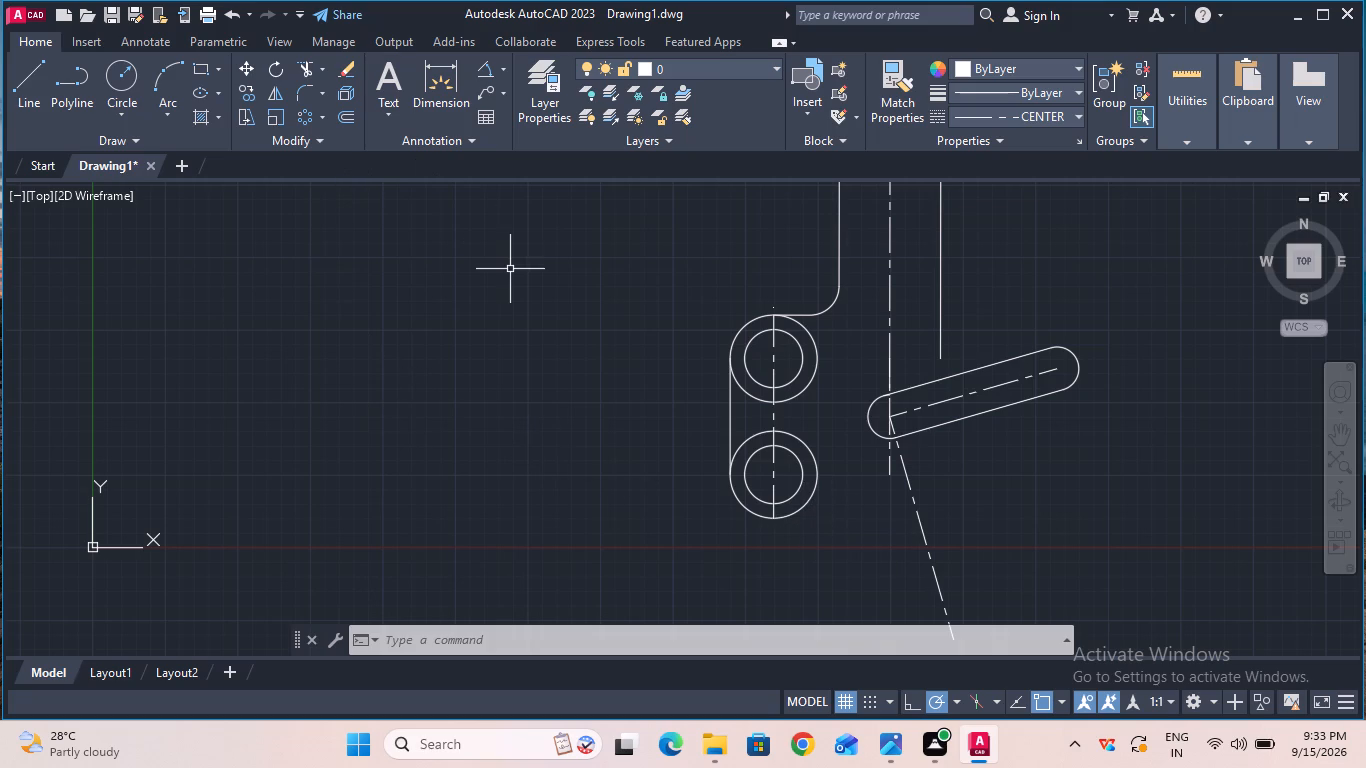
Draw a line tangent from the bottom of the lower pin hole's outer circle to the midpoint of the 8-unit center line.
key(l)
key(Return)
text(tan)
key(Return)
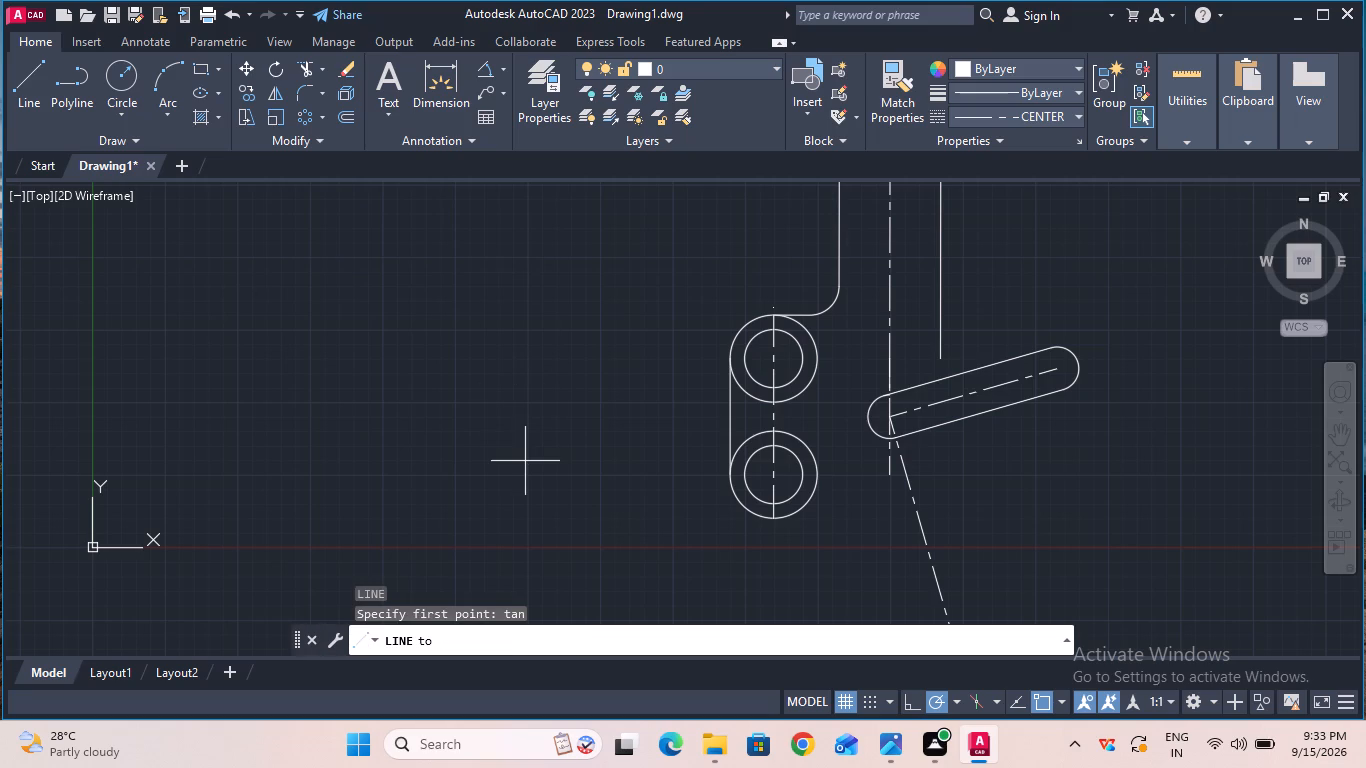
click(780, 518)
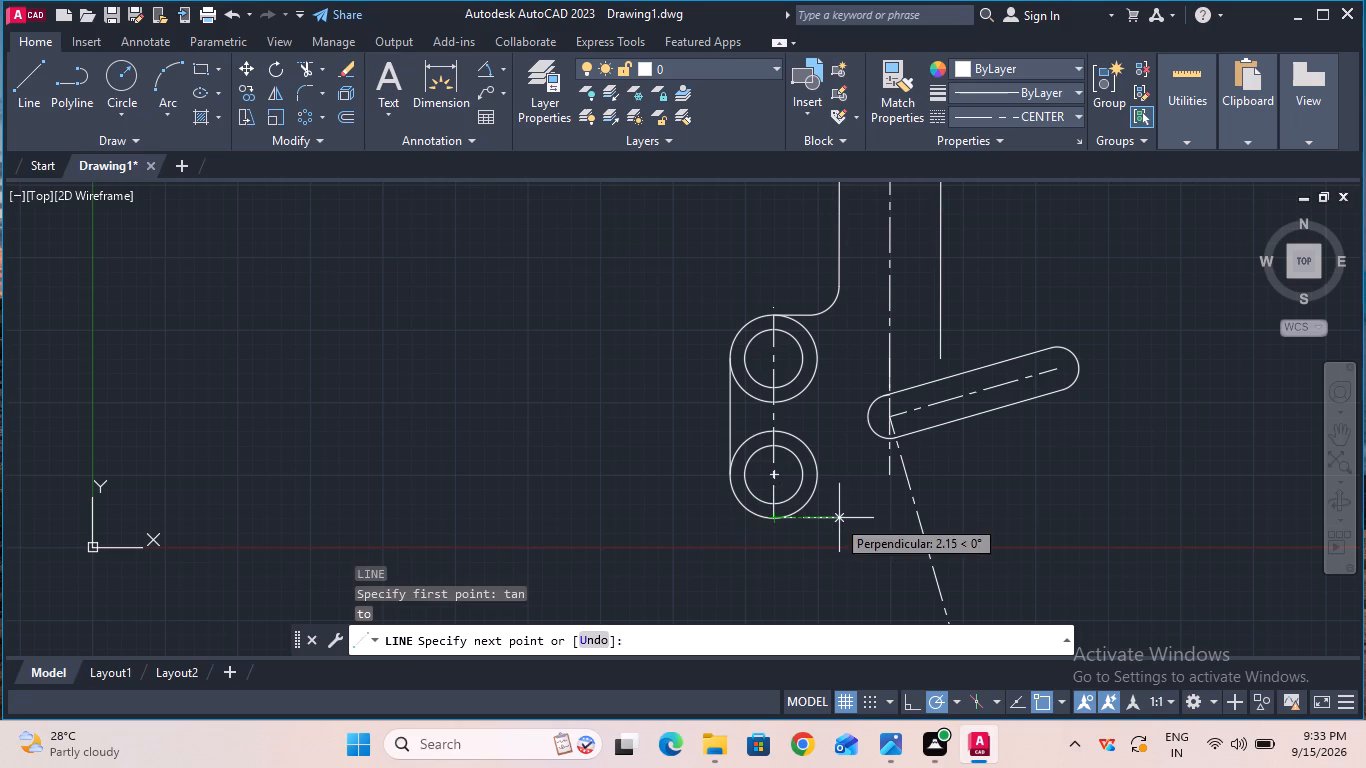
click(909, 487)
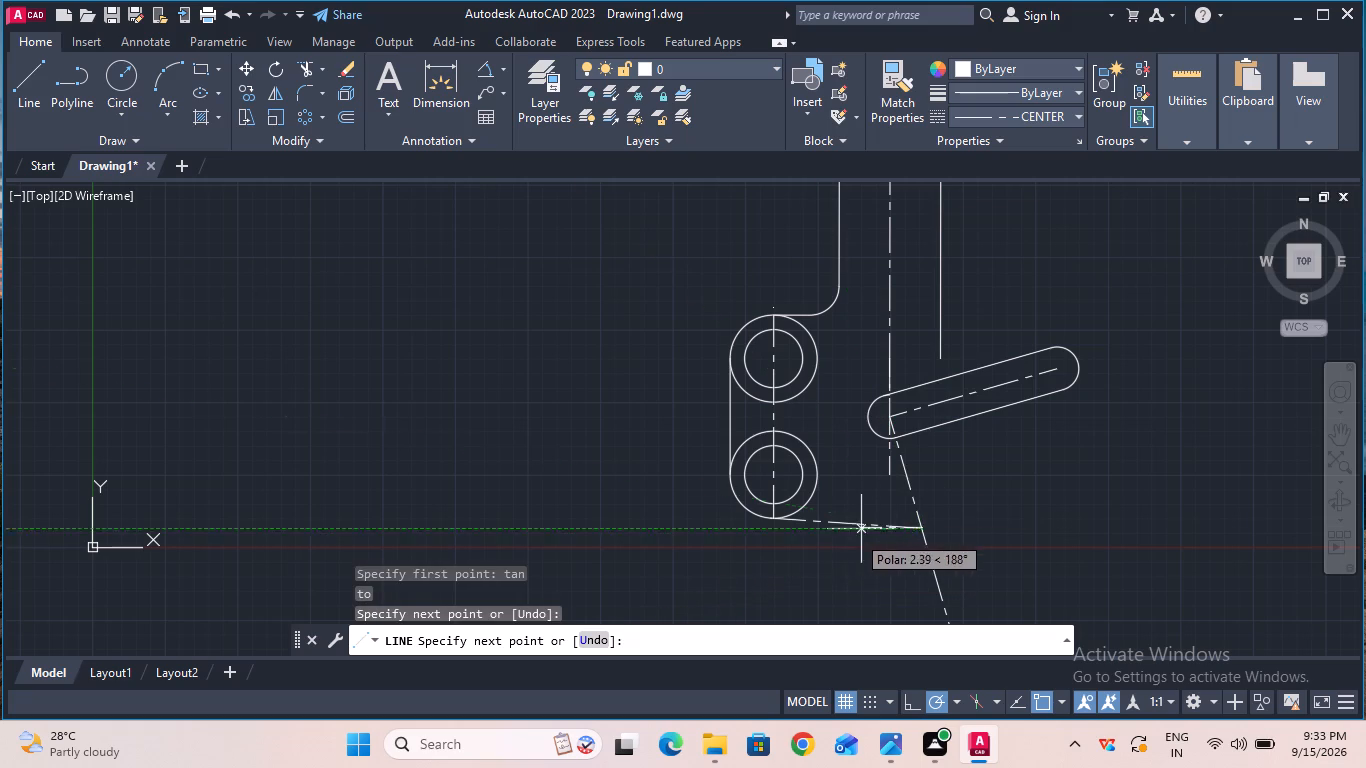
key(Escape)
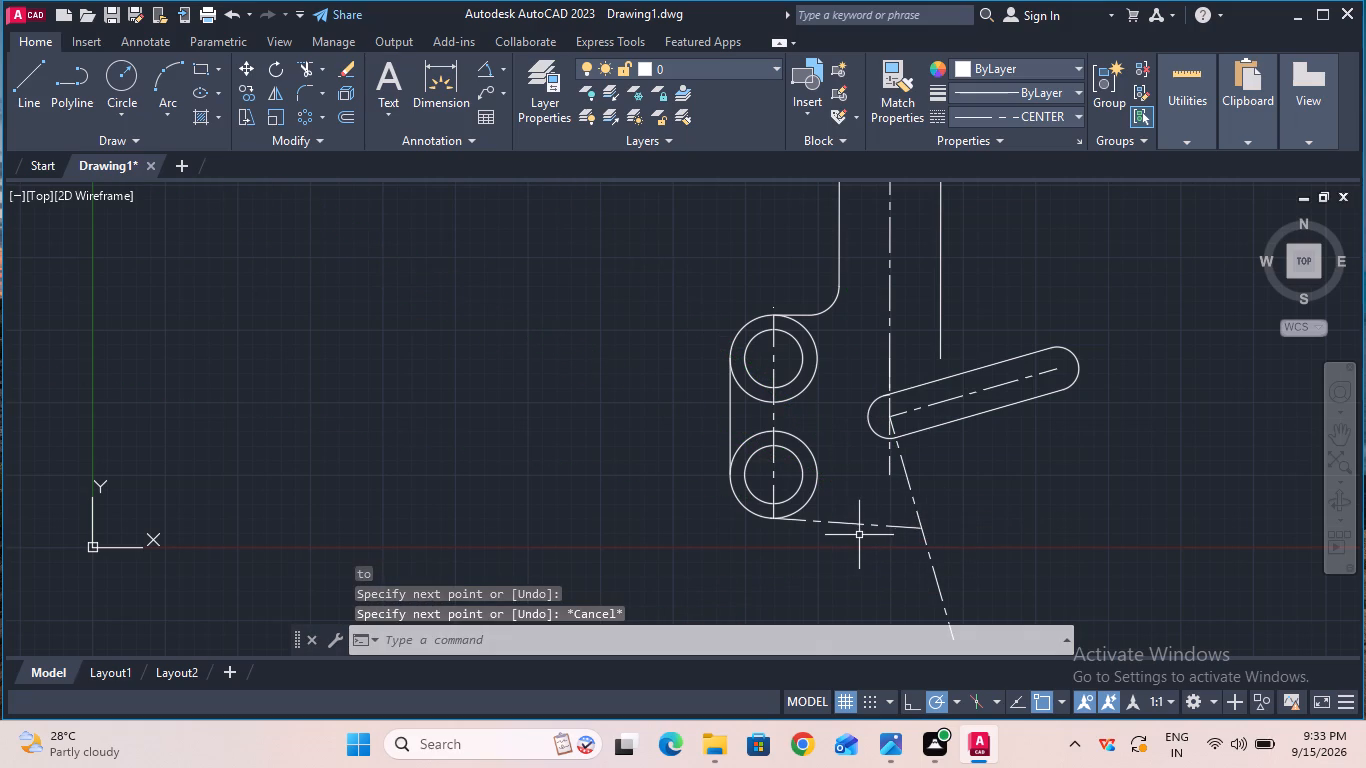
Delete the dashed line running from the lower pin hole's outer circle to the midpoint of the 8-unit center line.
click(867, 526)
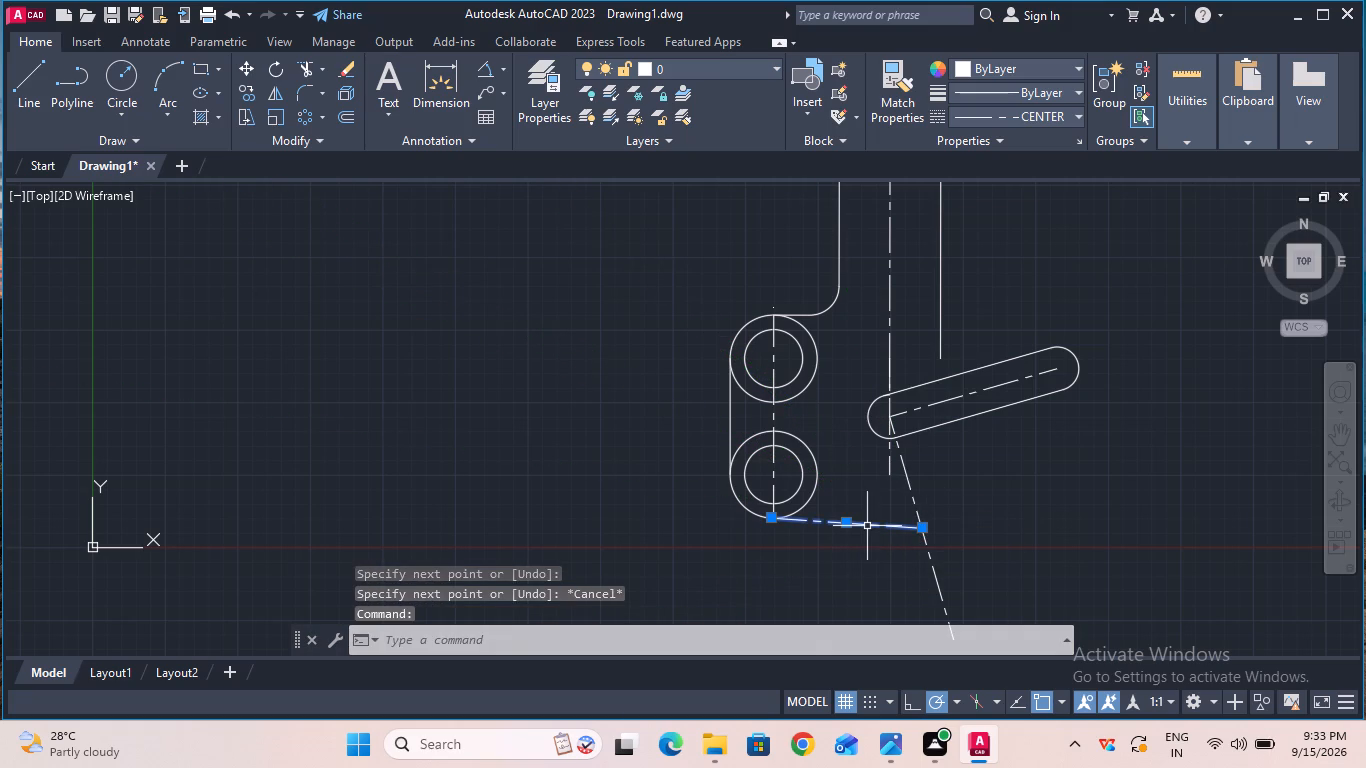
key(Delete)
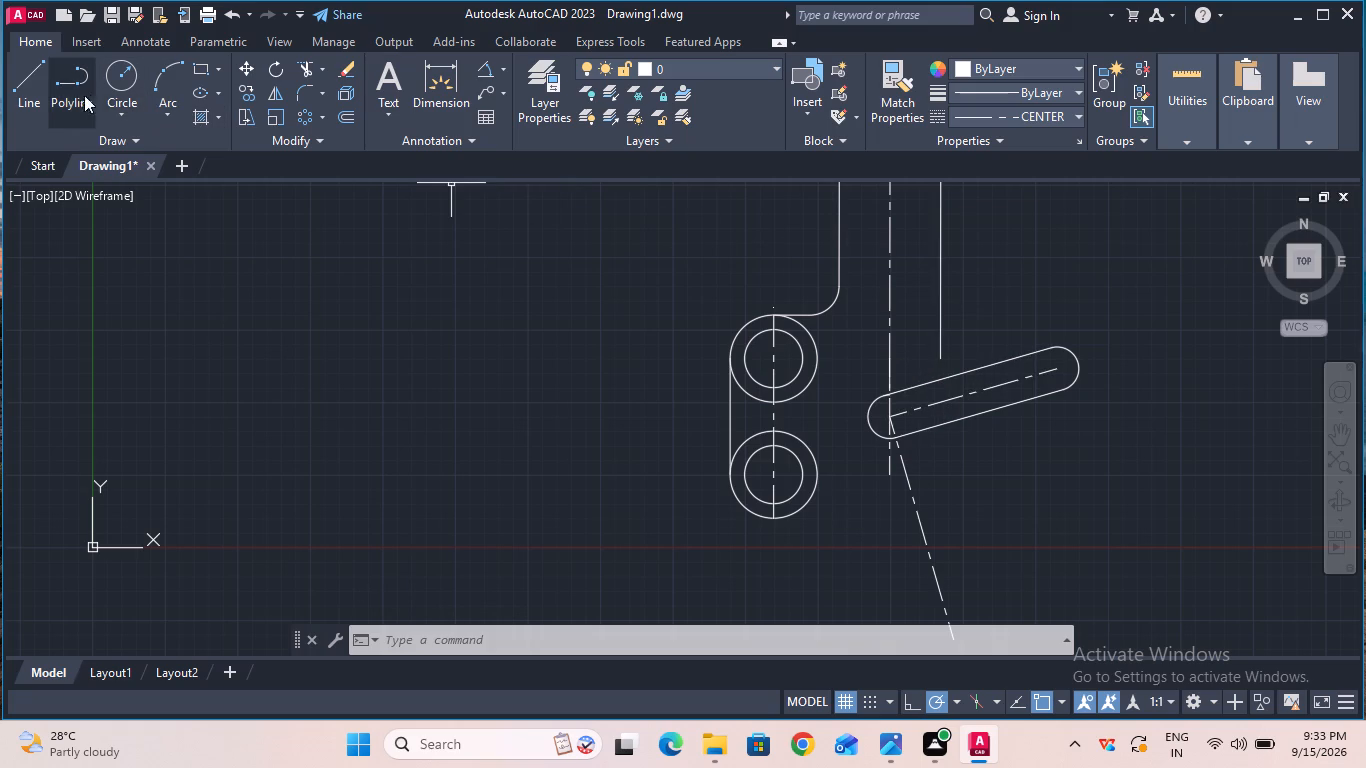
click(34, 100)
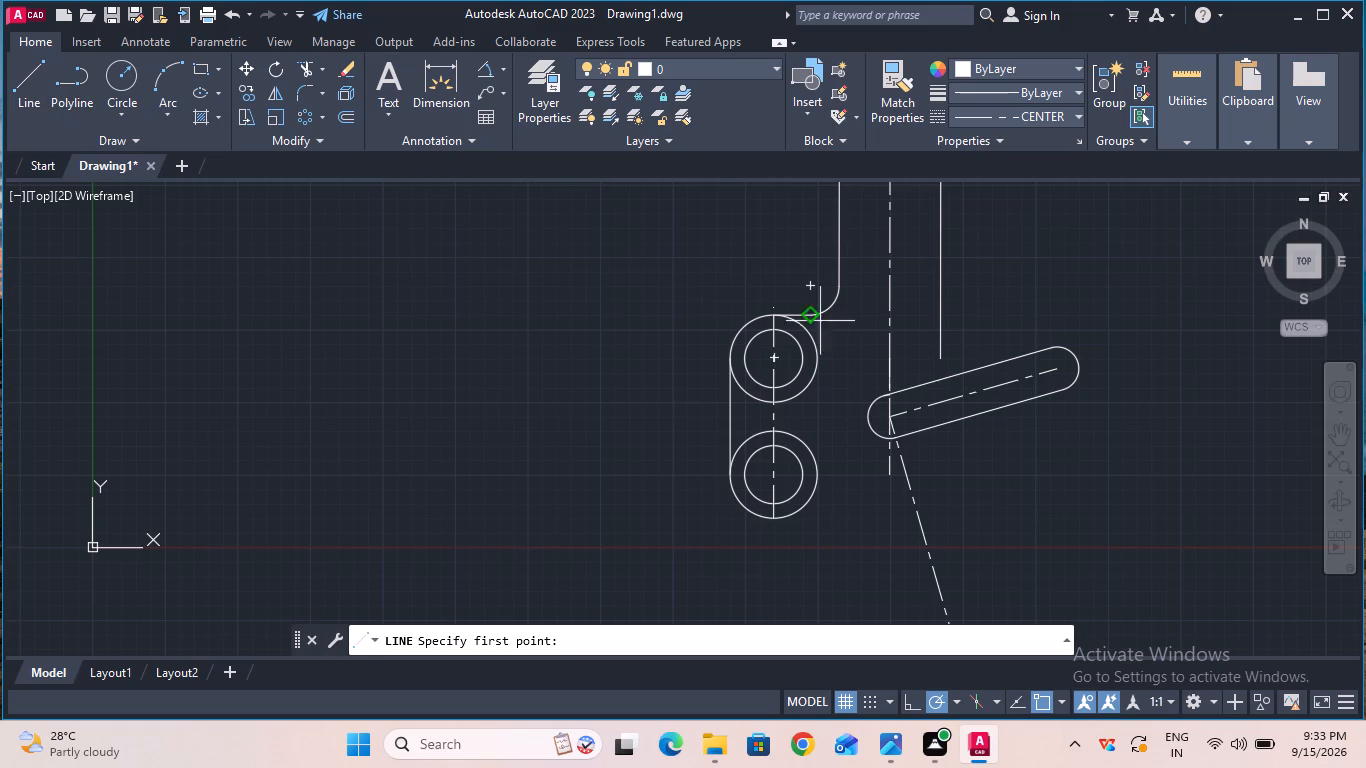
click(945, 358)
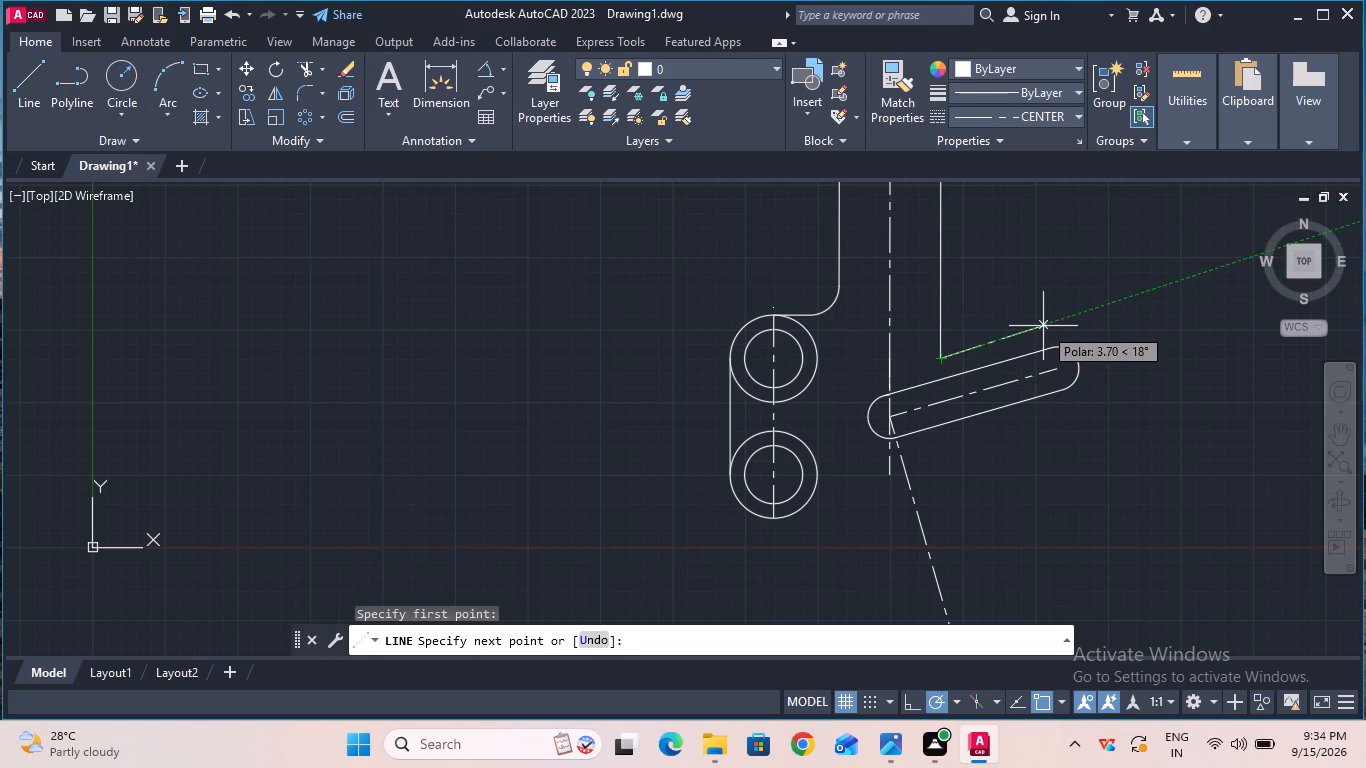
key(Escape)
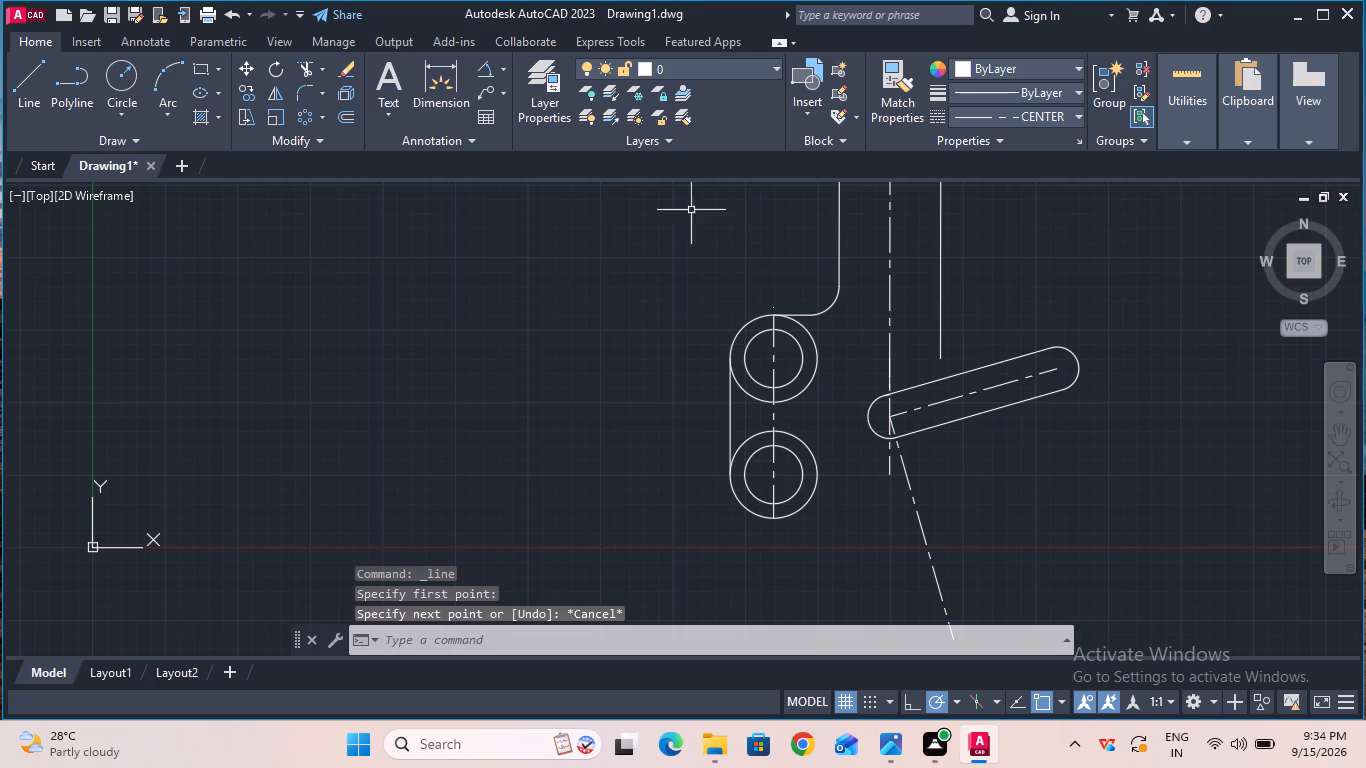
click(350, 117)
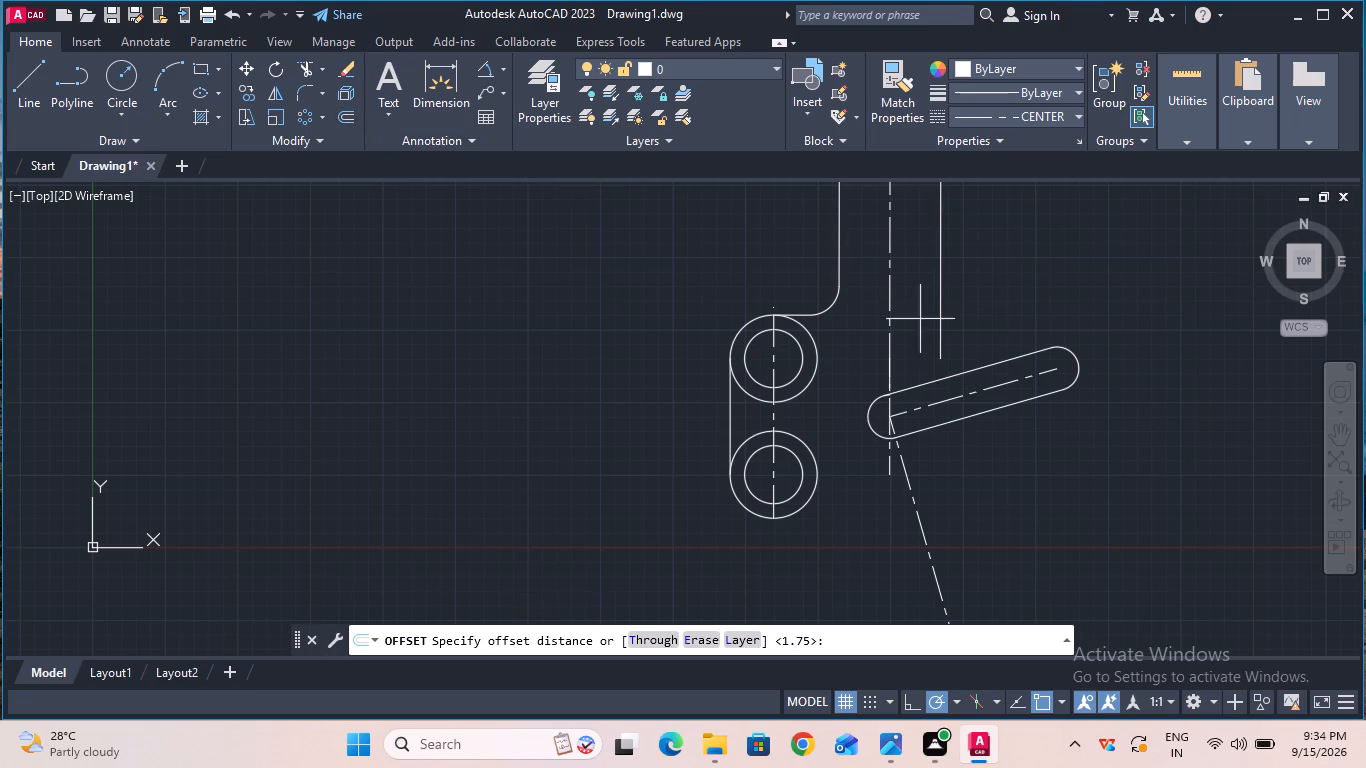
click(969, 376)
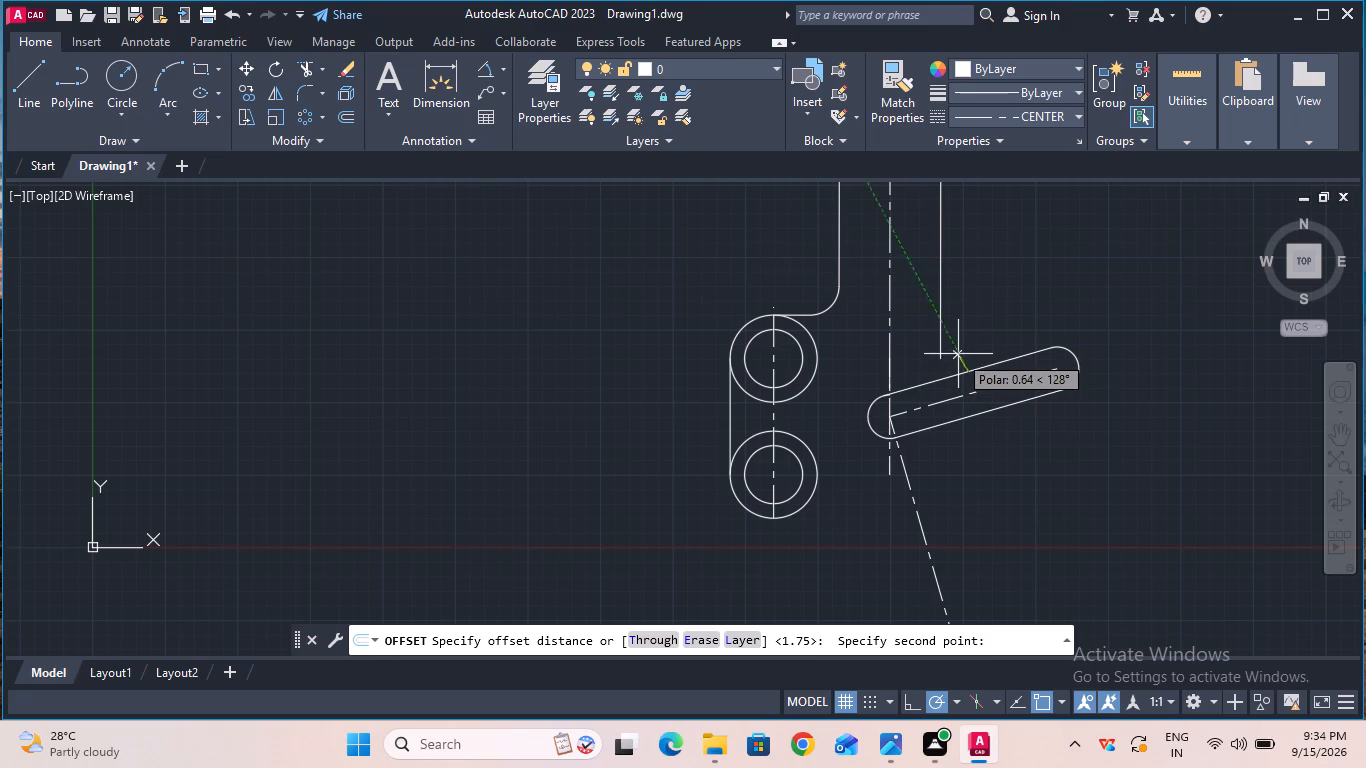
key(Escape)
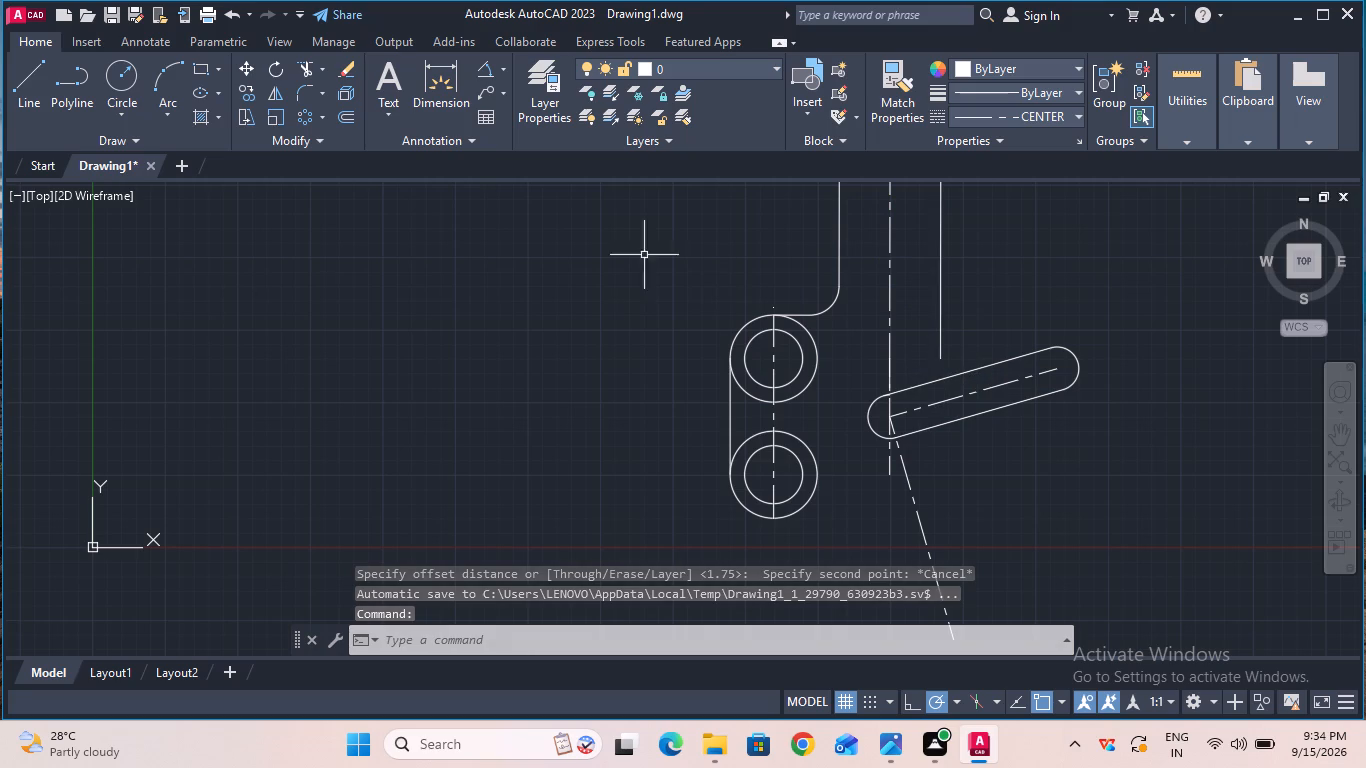
Offset the slot's upper straight edge outward by about 0.69, up to the lower end of the stem's right edge.
click(353, 120)
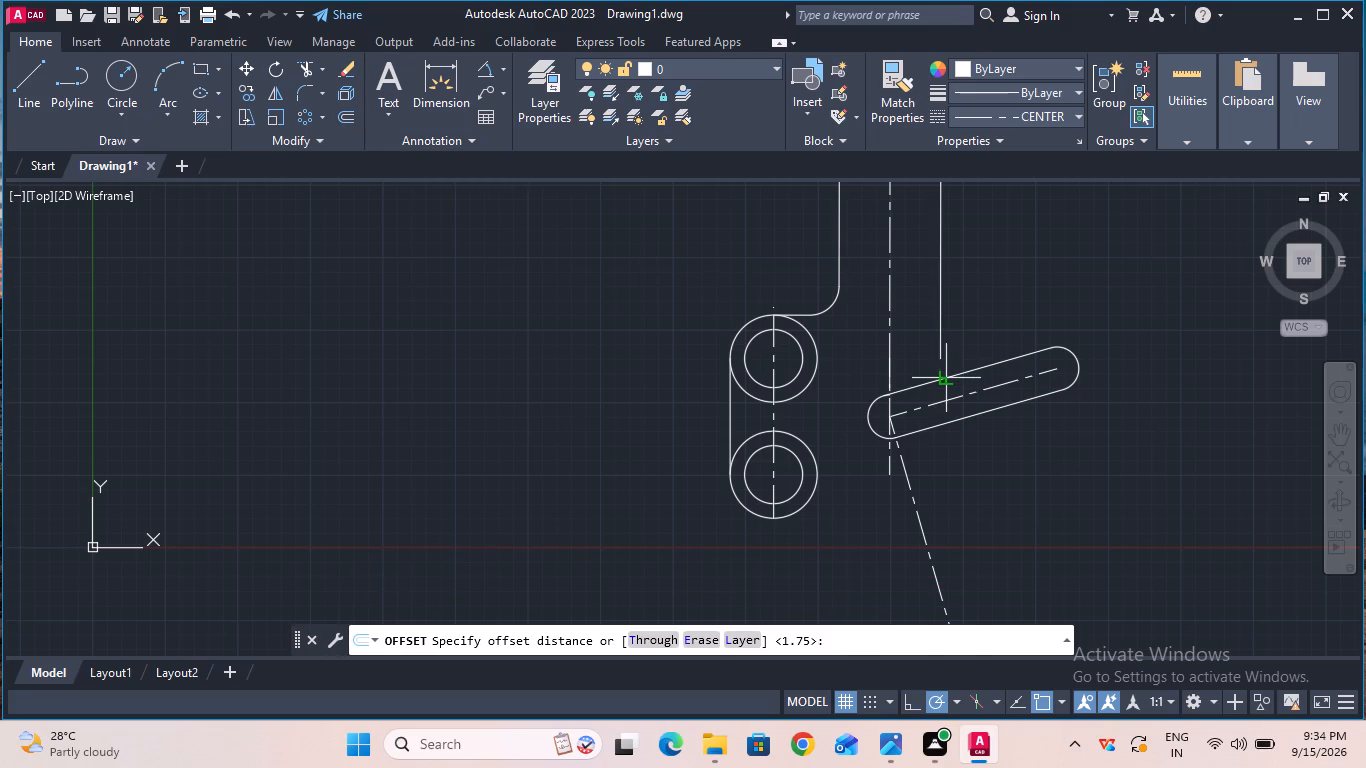
click(940, 379)
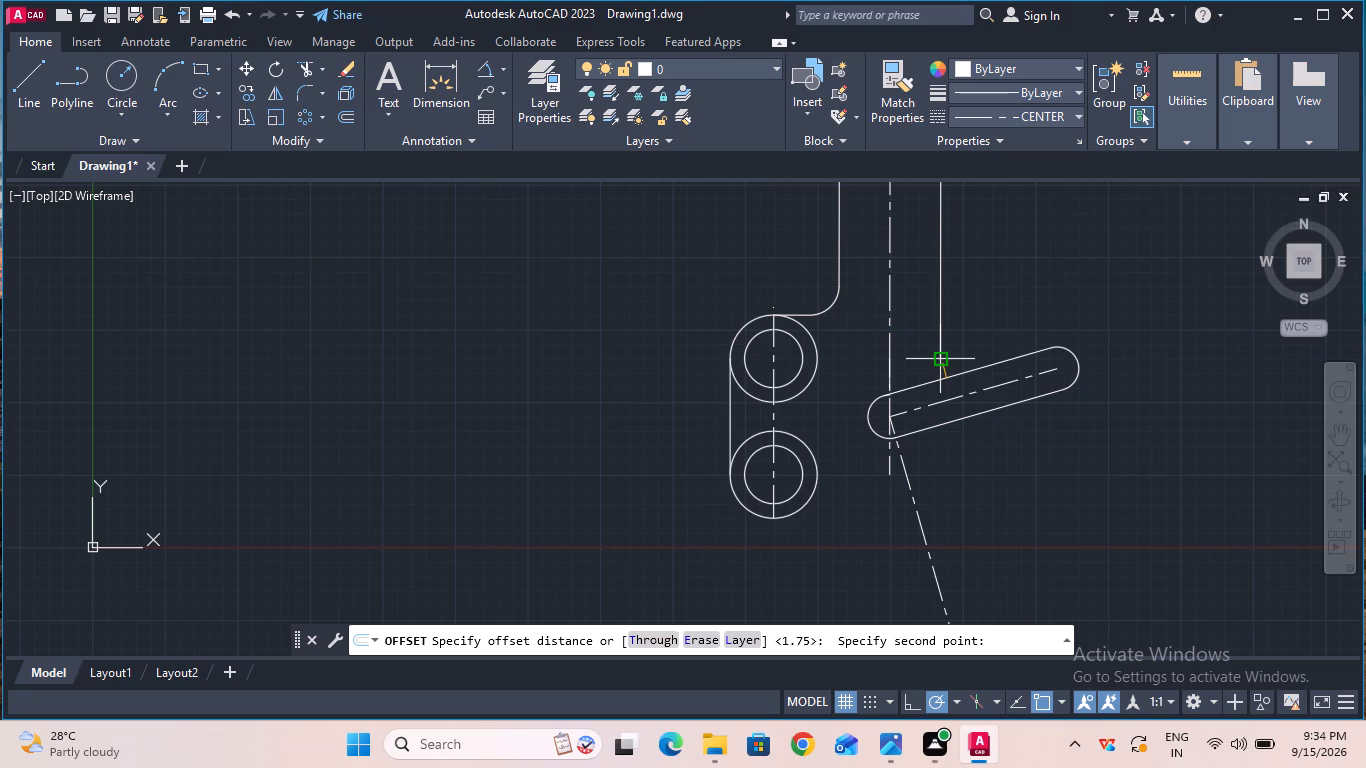
click(936, 359)
click(949, 377)
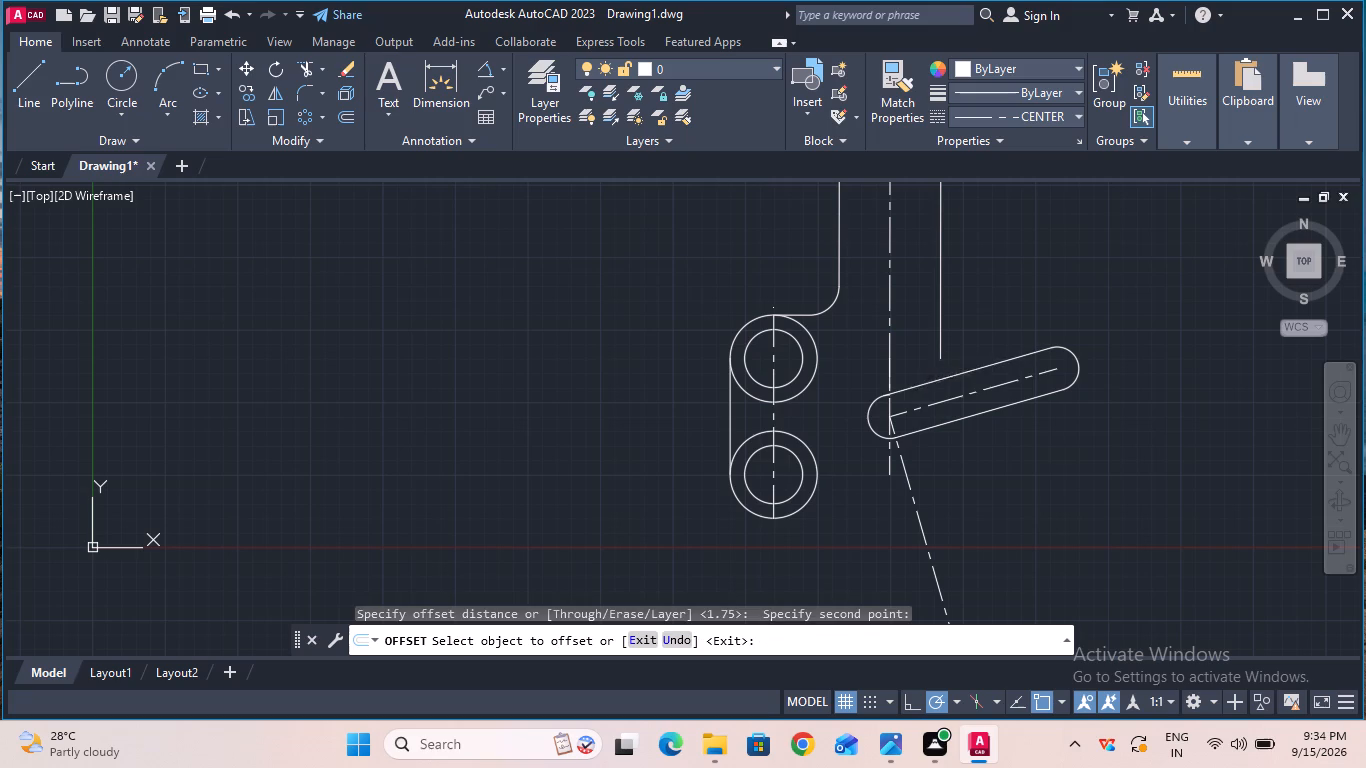
click(941, 358)
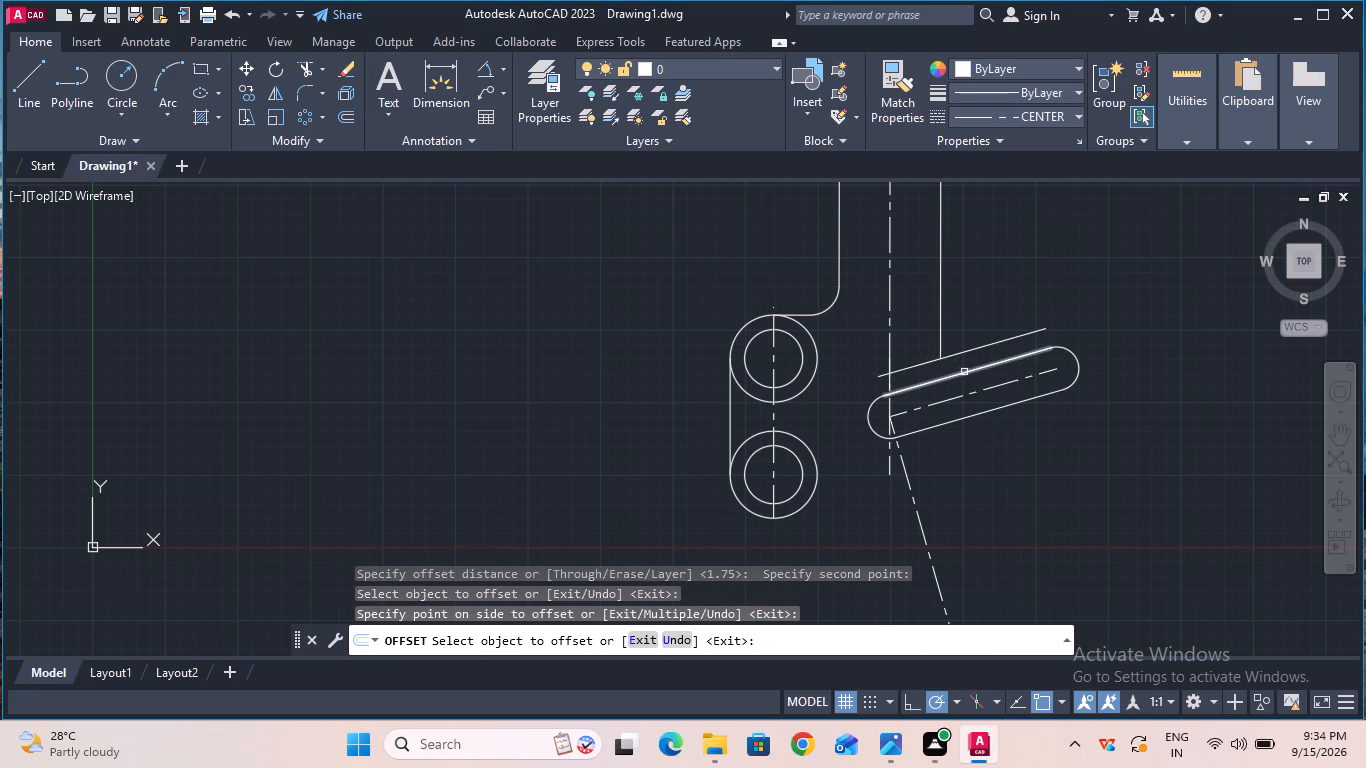
key(Escape)
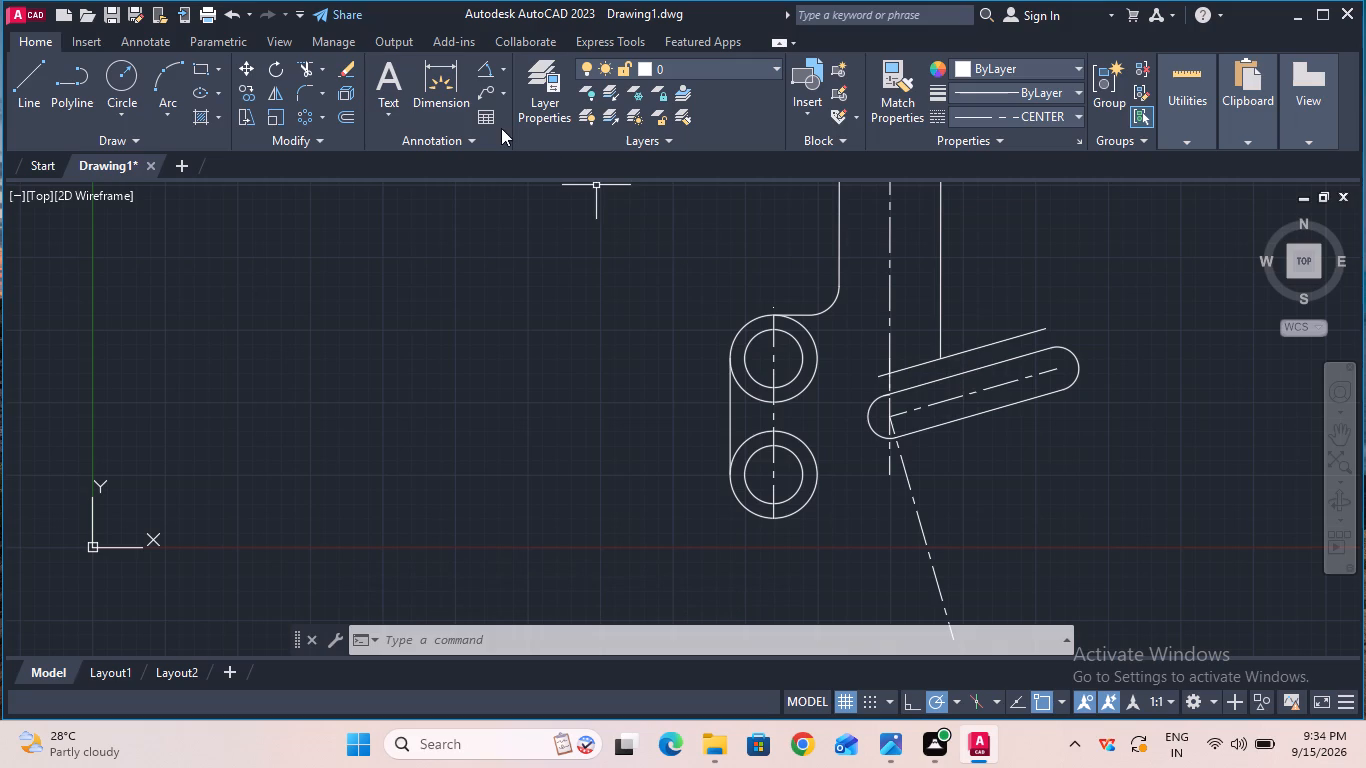
Trim the part of the new slanted line that extends left of the stem's right edge.
click(302, 67)
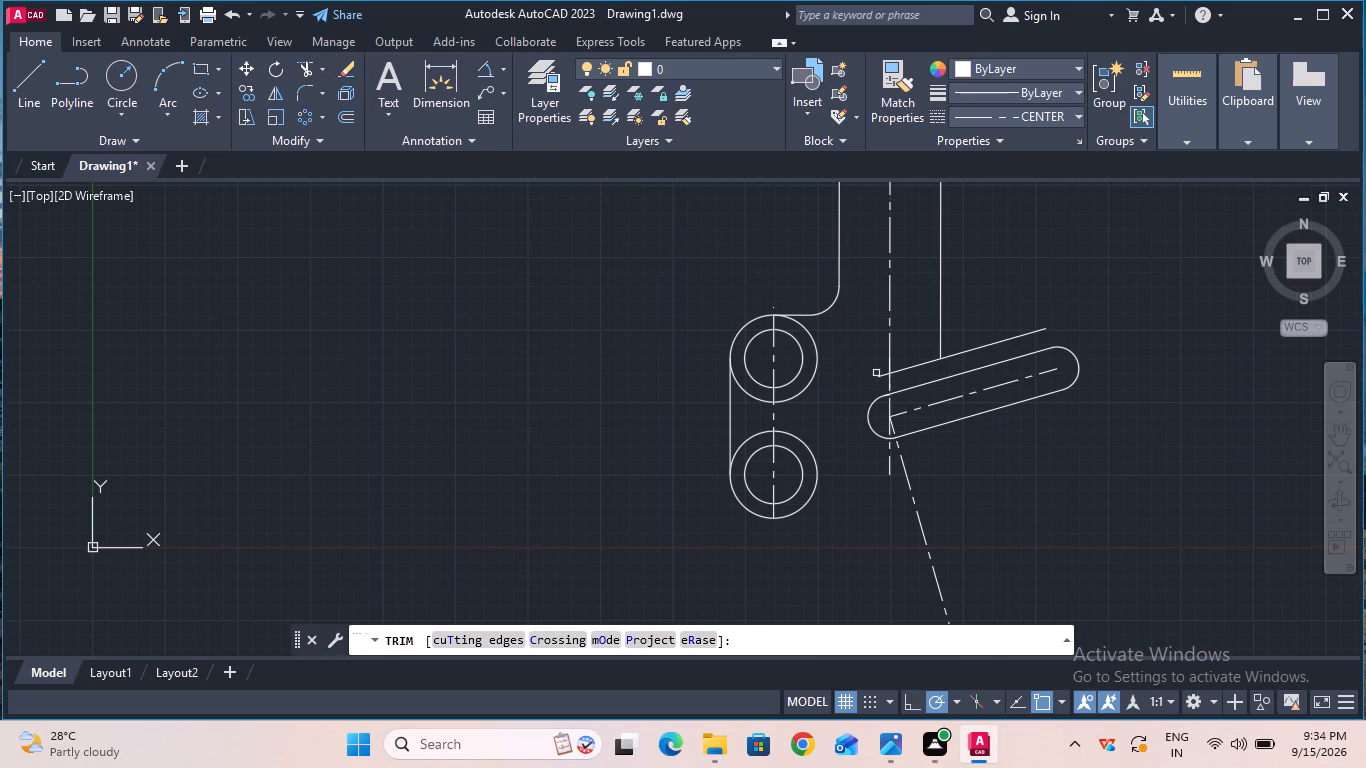
click(881, 377)
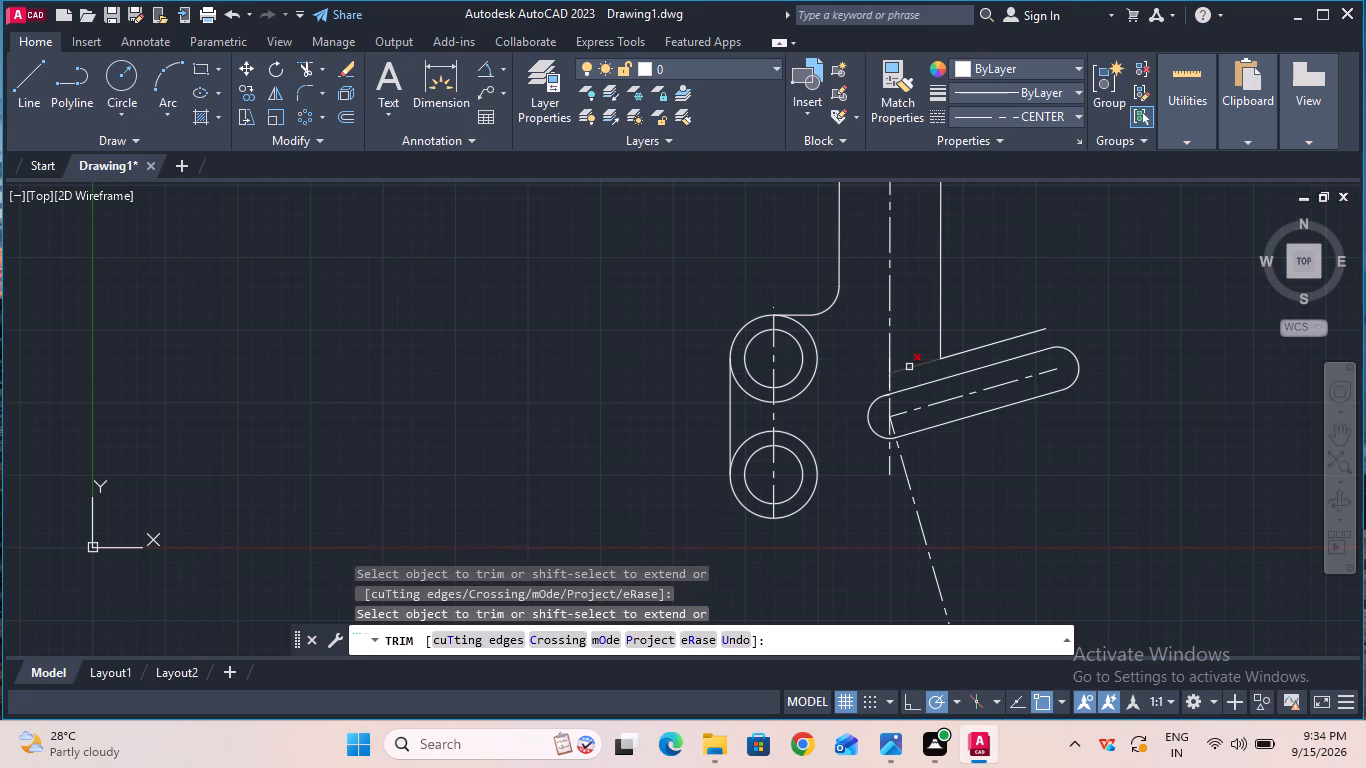
click(909, 367)
key(Escape)
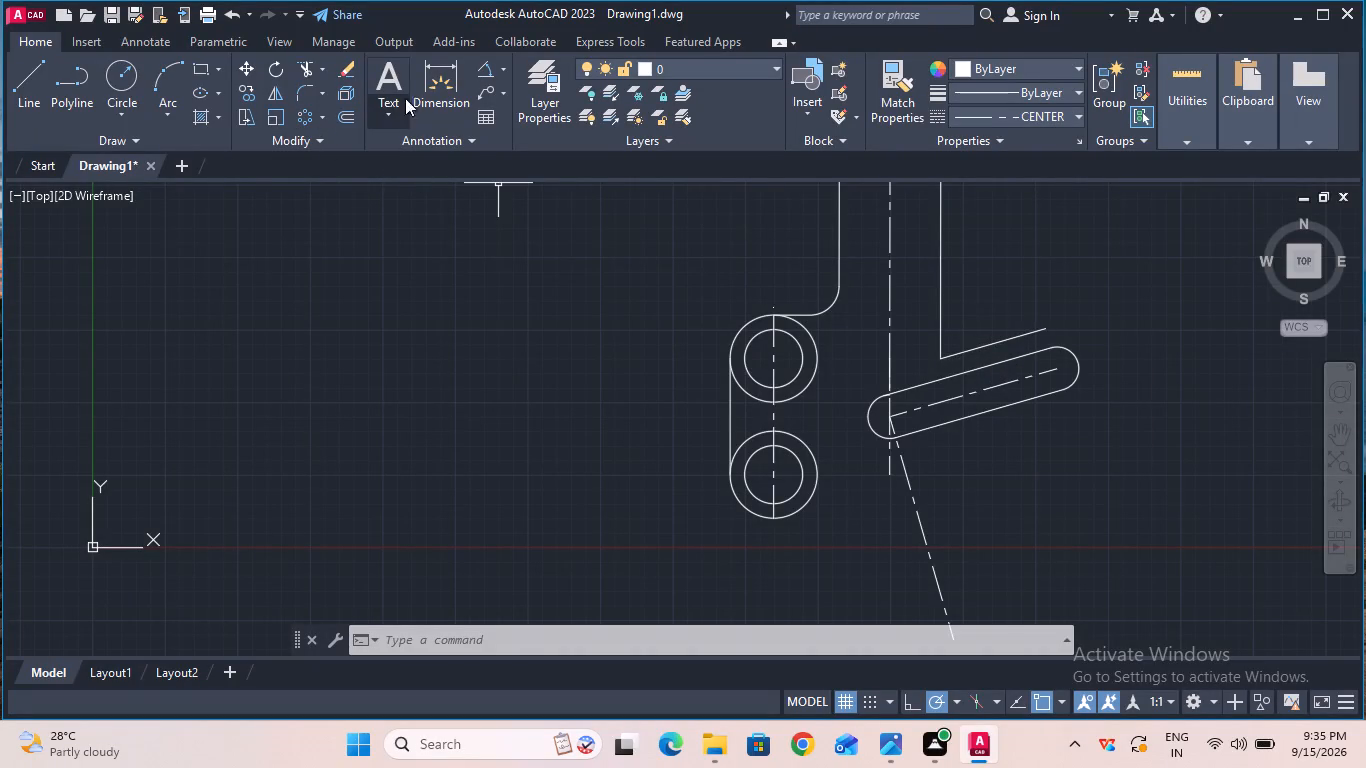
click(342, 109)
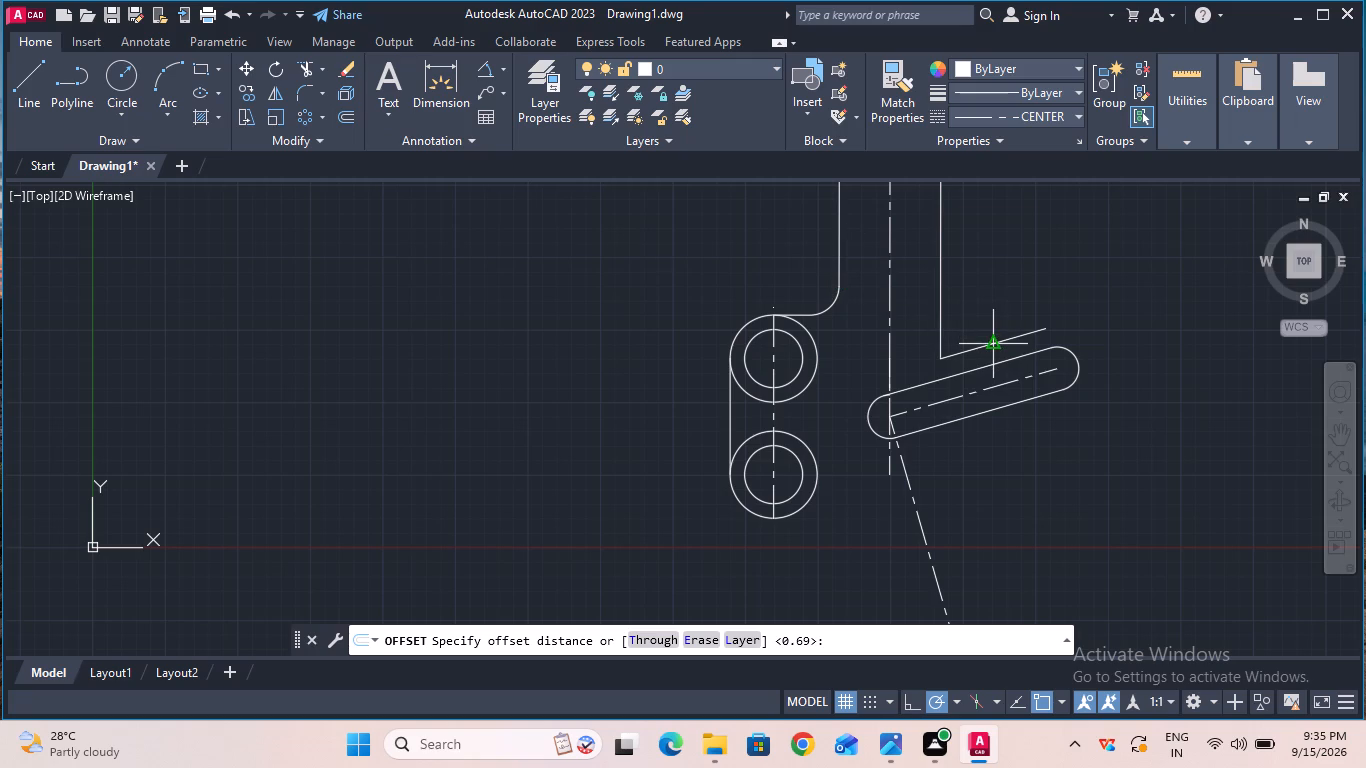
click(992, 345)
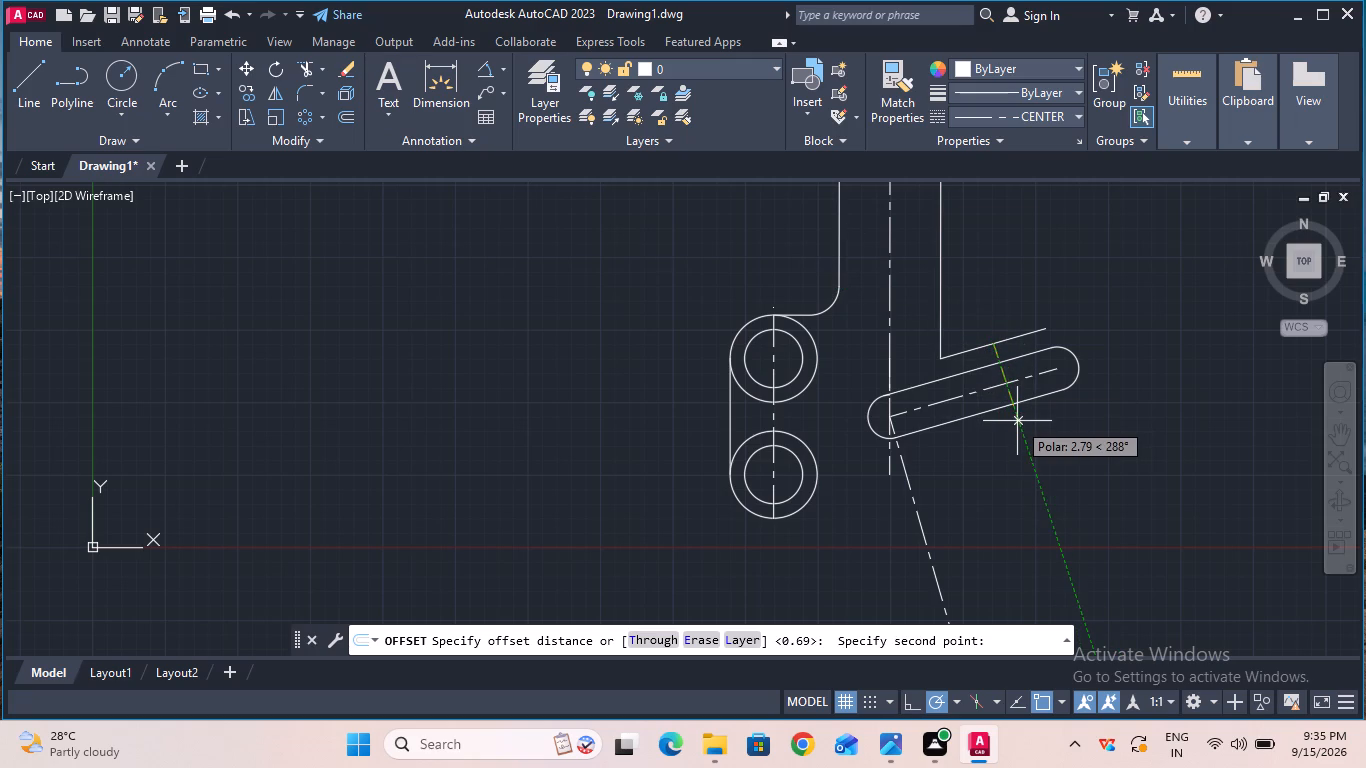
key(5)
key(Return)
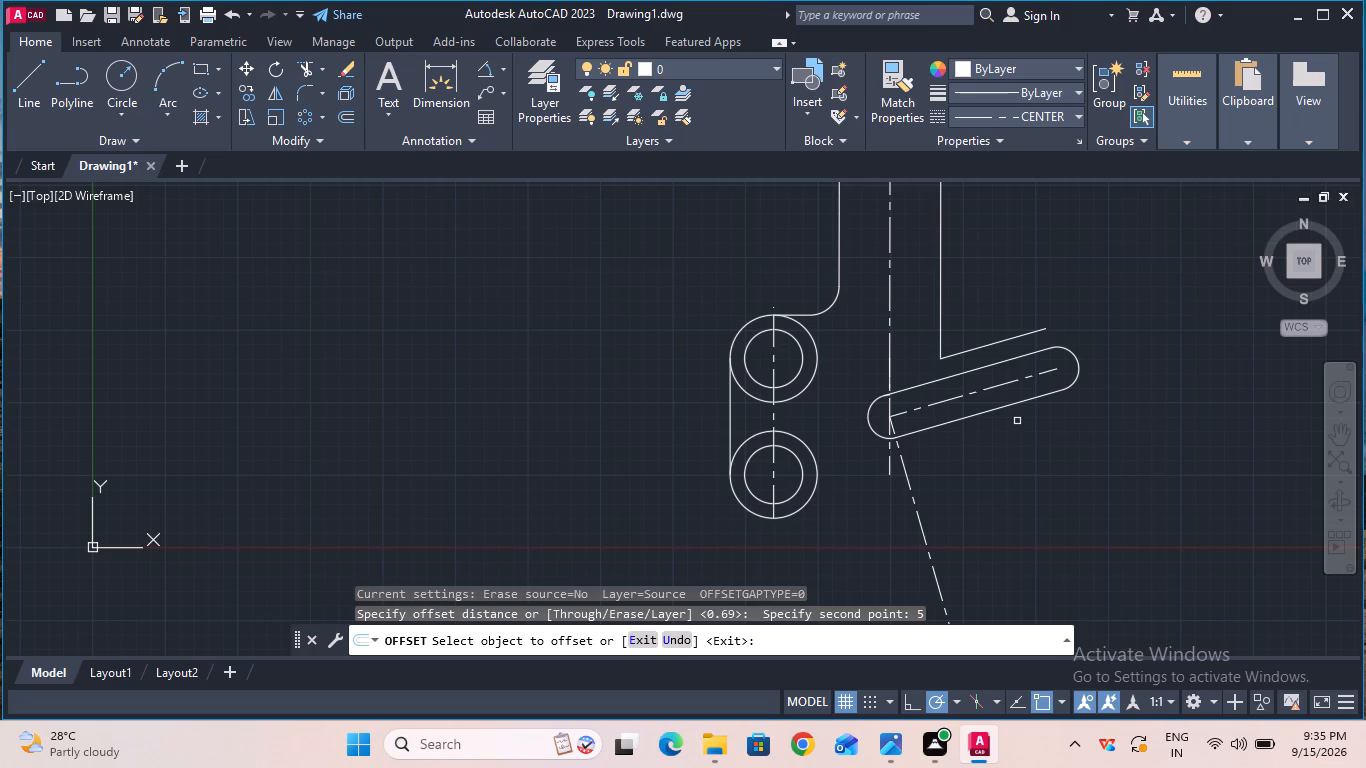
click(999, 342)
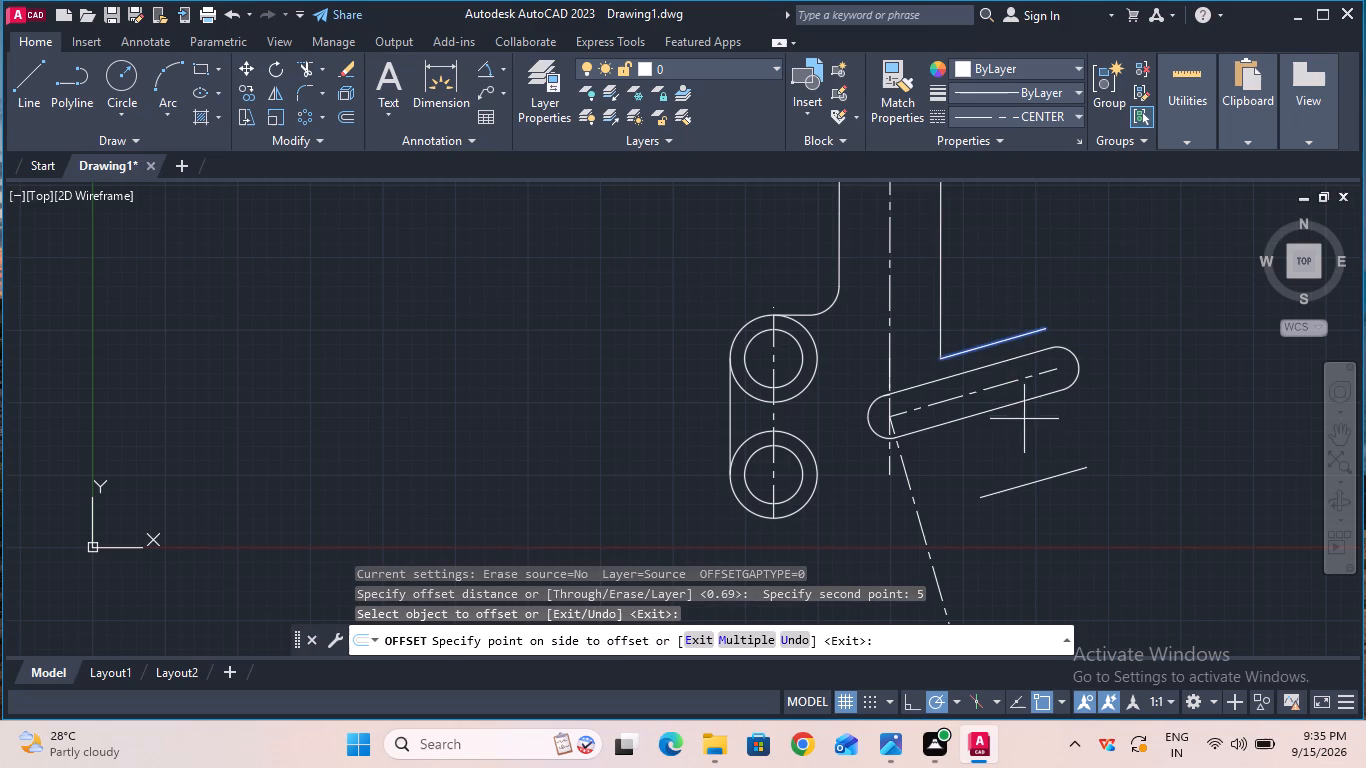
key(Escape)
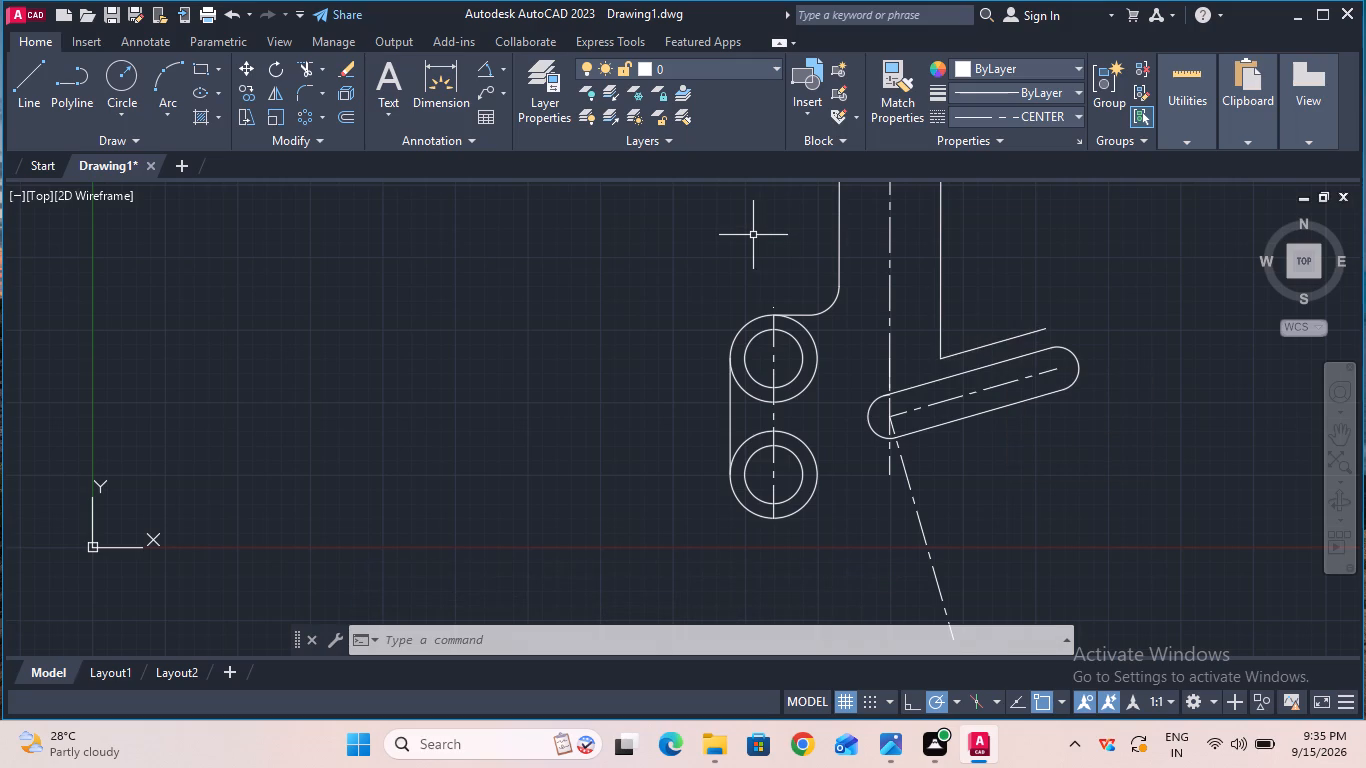
Fillet the corner between the stem's right edge and the slanted line above the slot with radius 1.
click(503, 72)
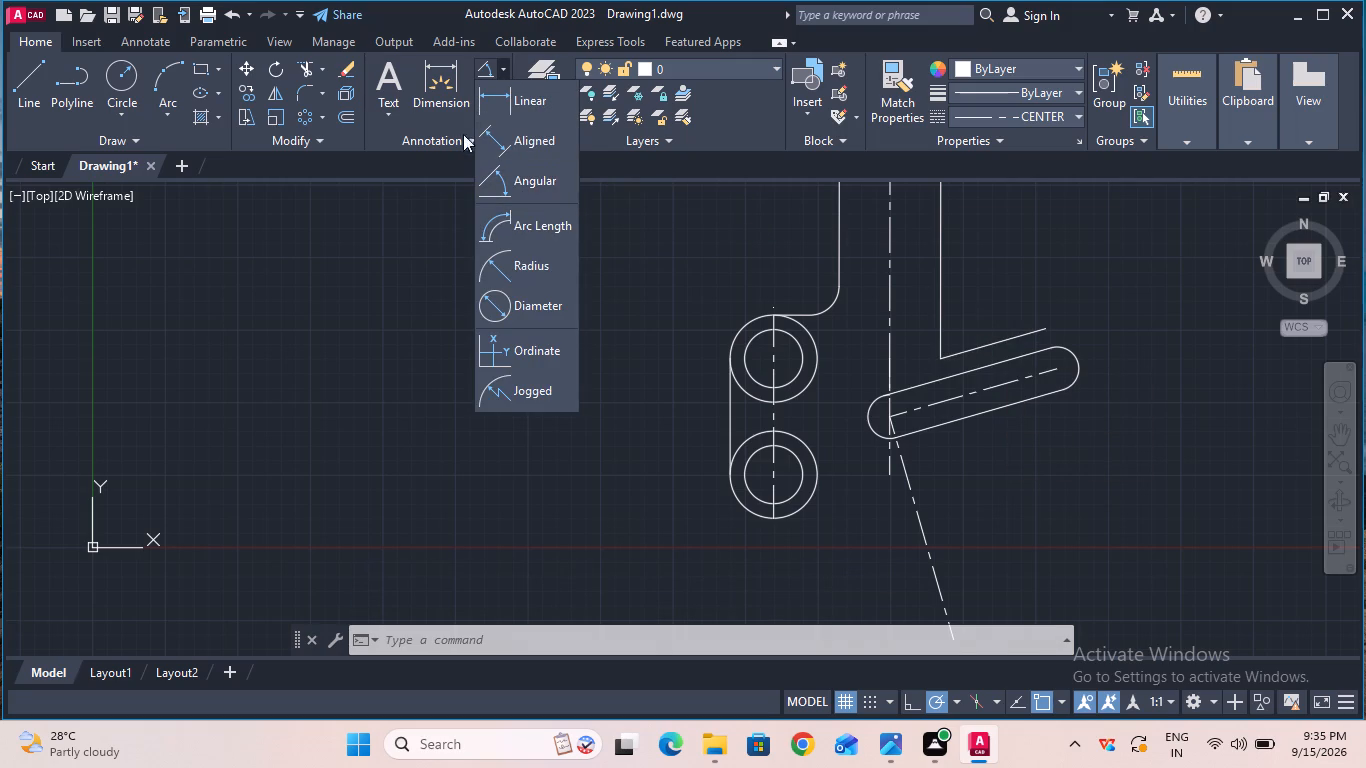
click(304, 91)
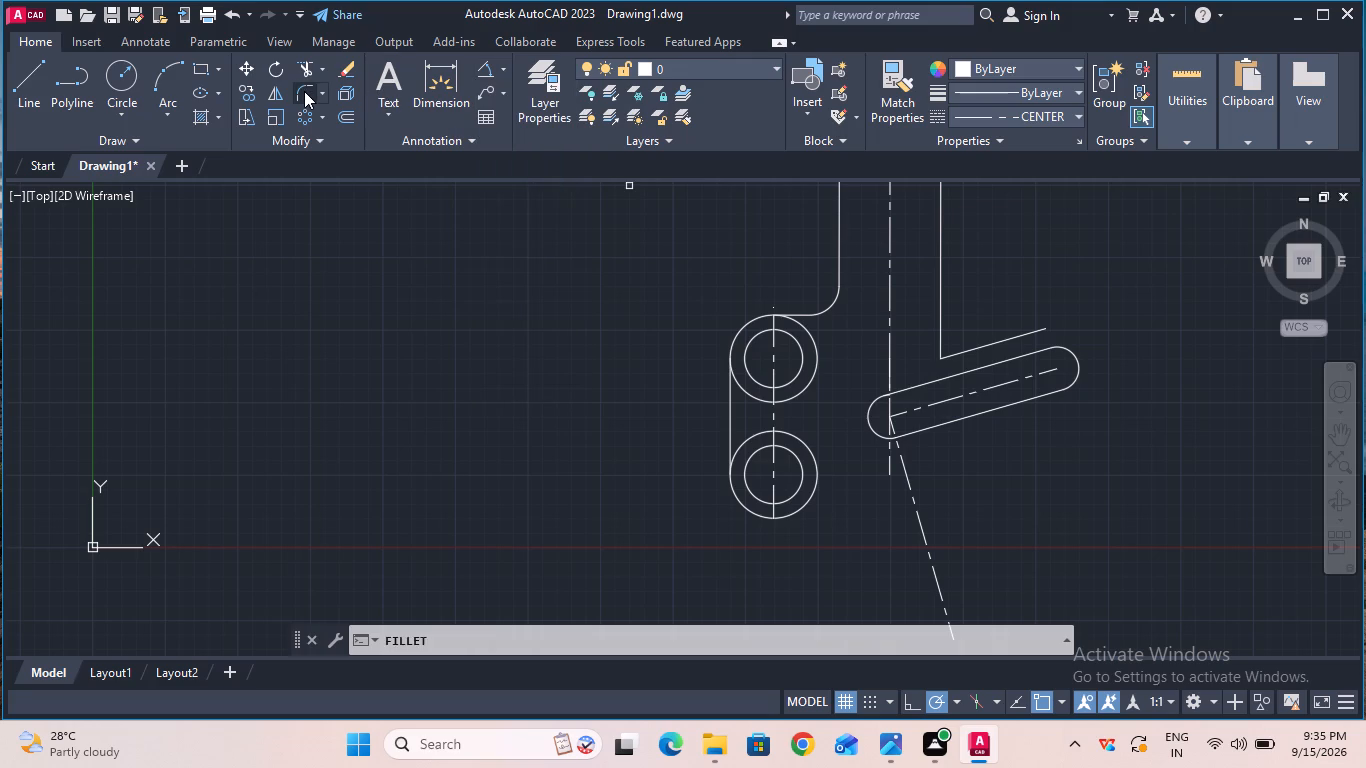
click(304, 91)
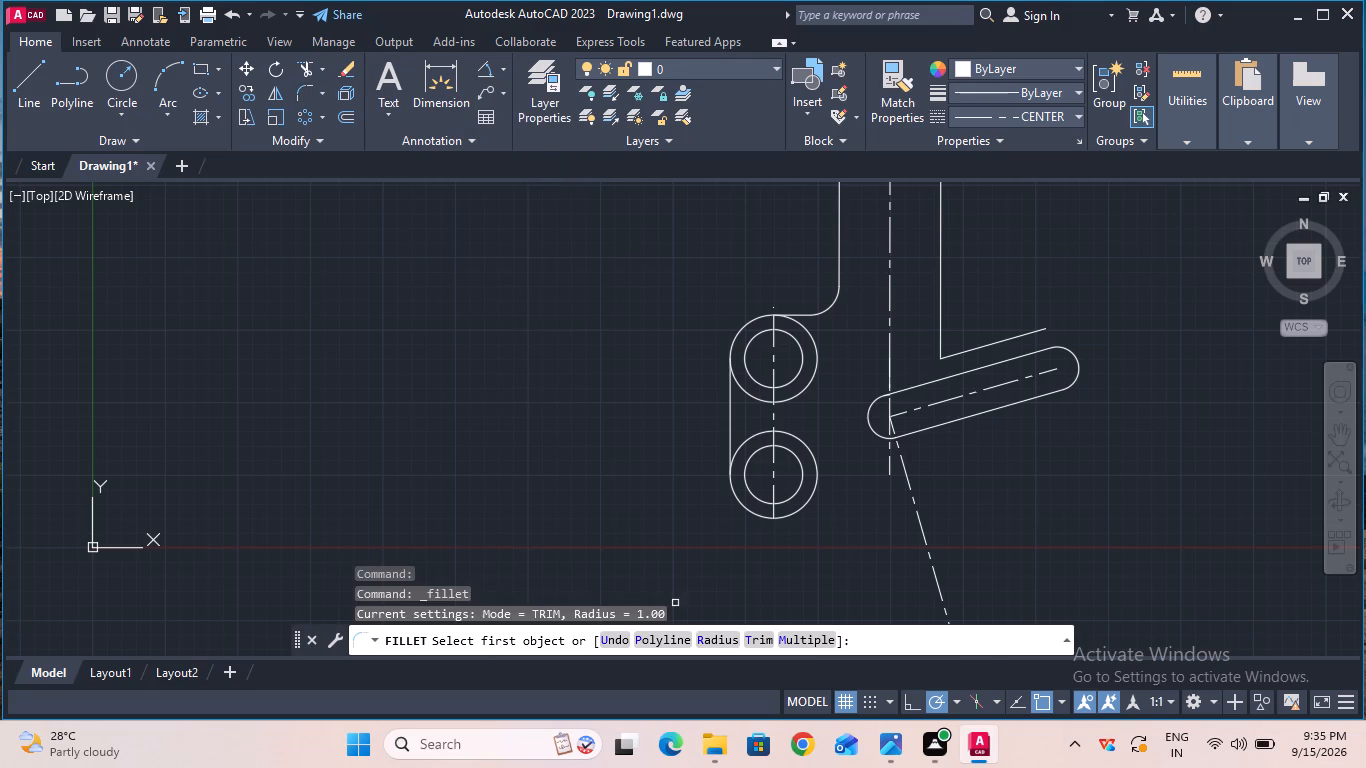
click(714, 643)
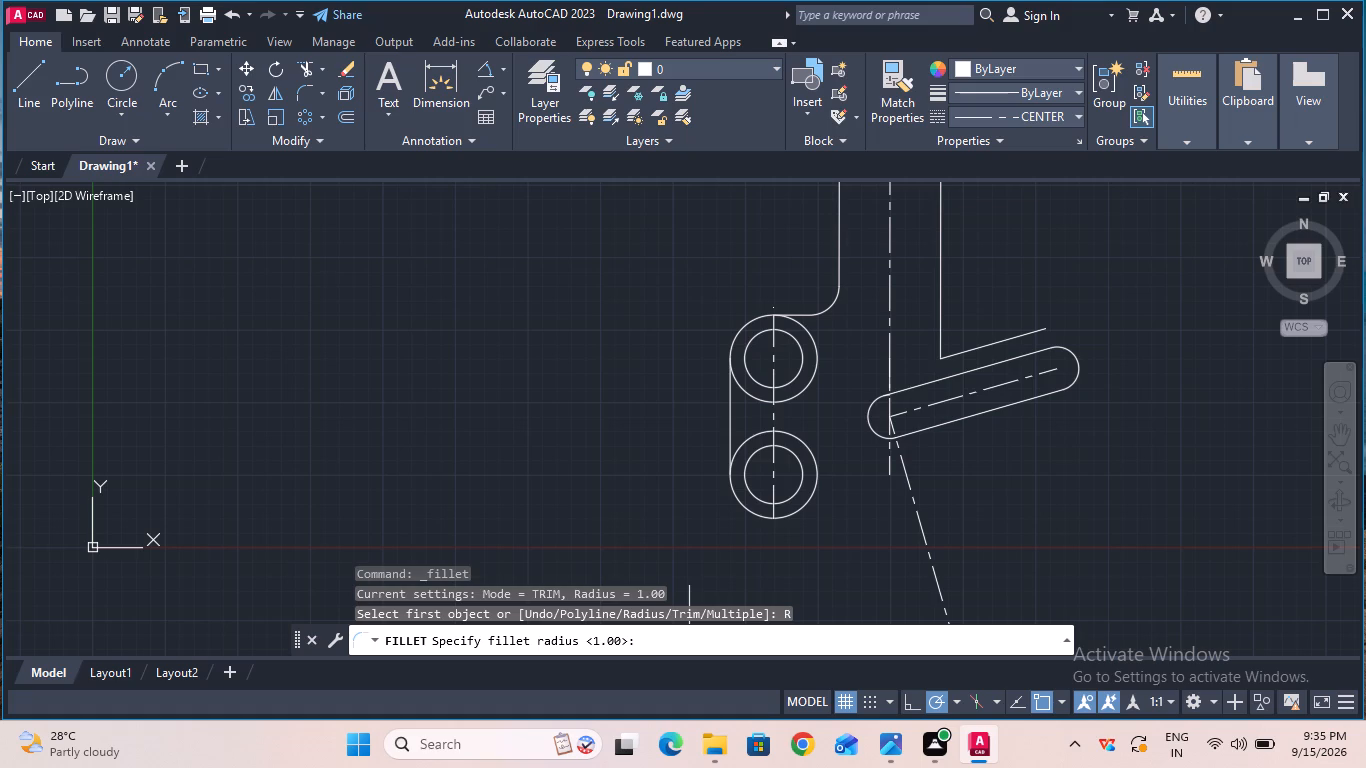
key(1)
key(Return)
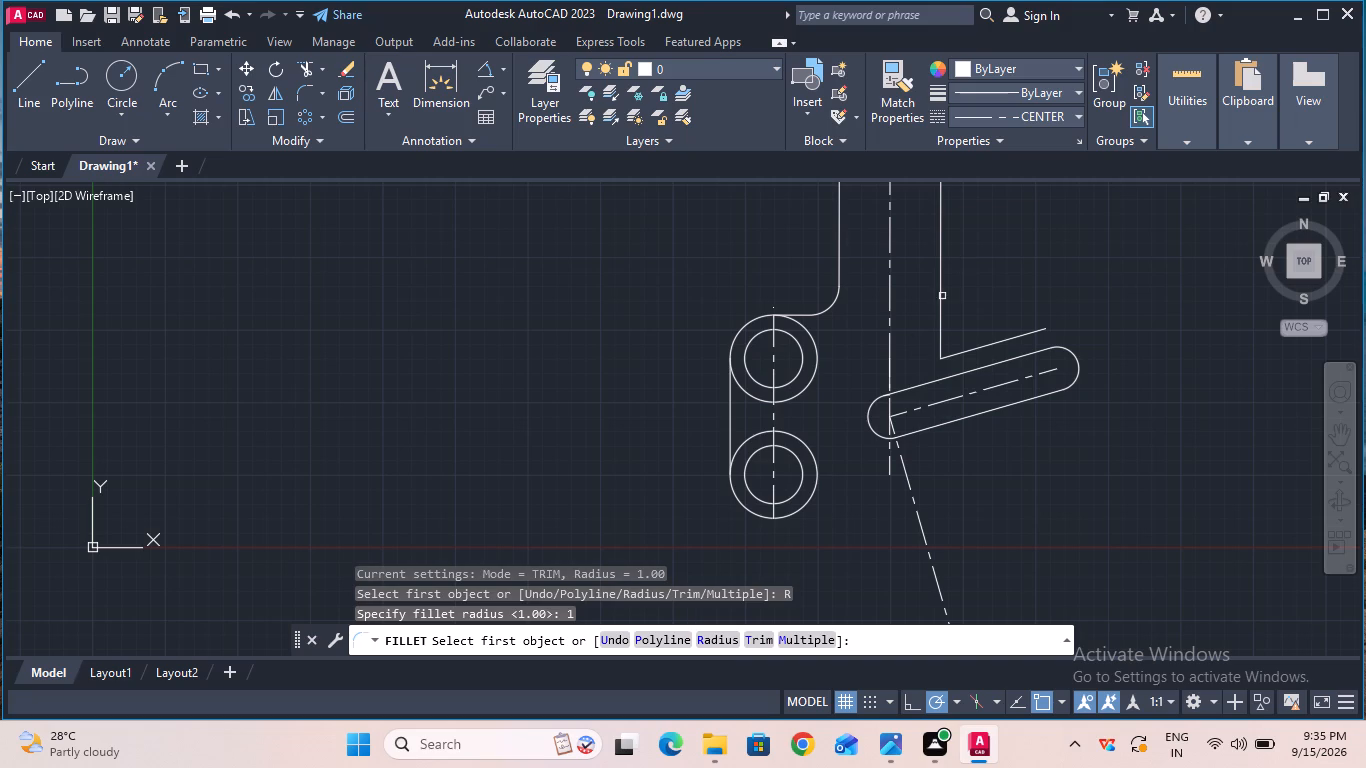
click(942, 303)
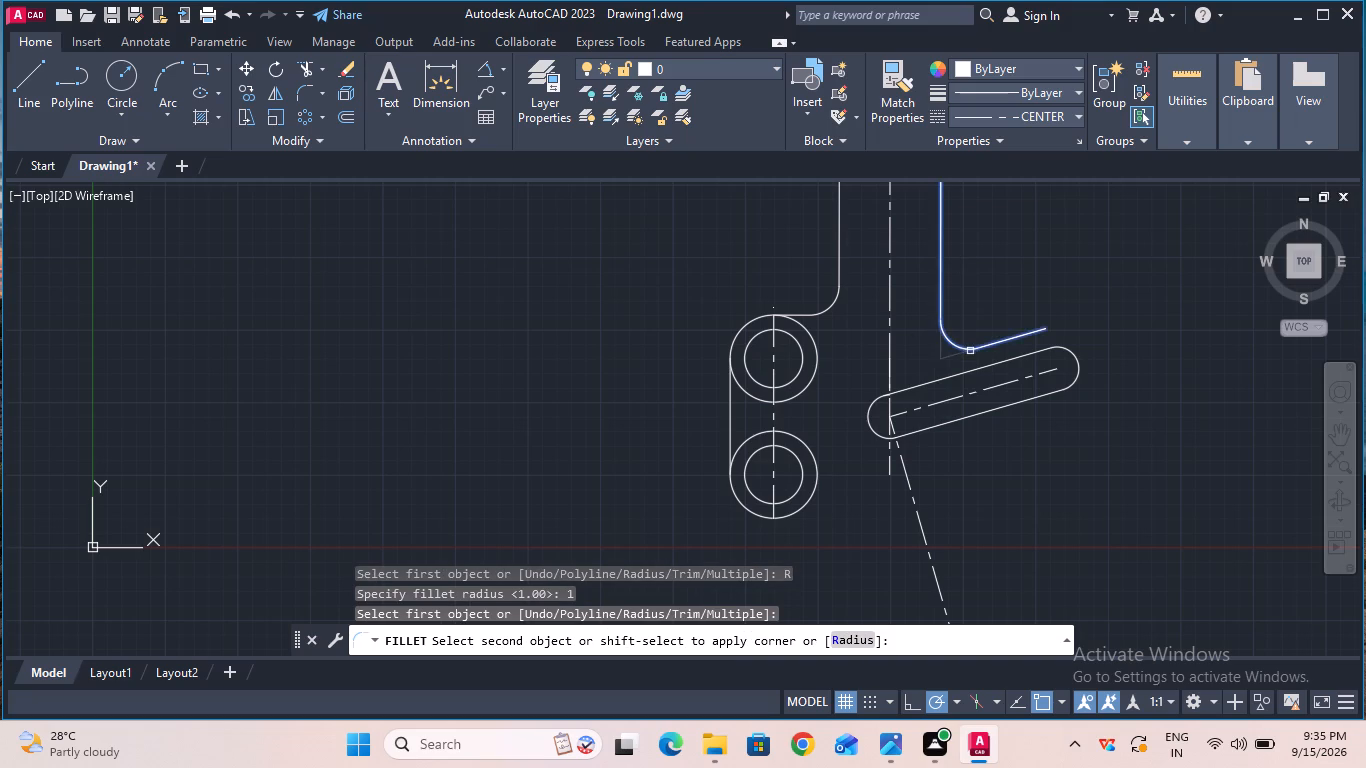
click(970, 351)
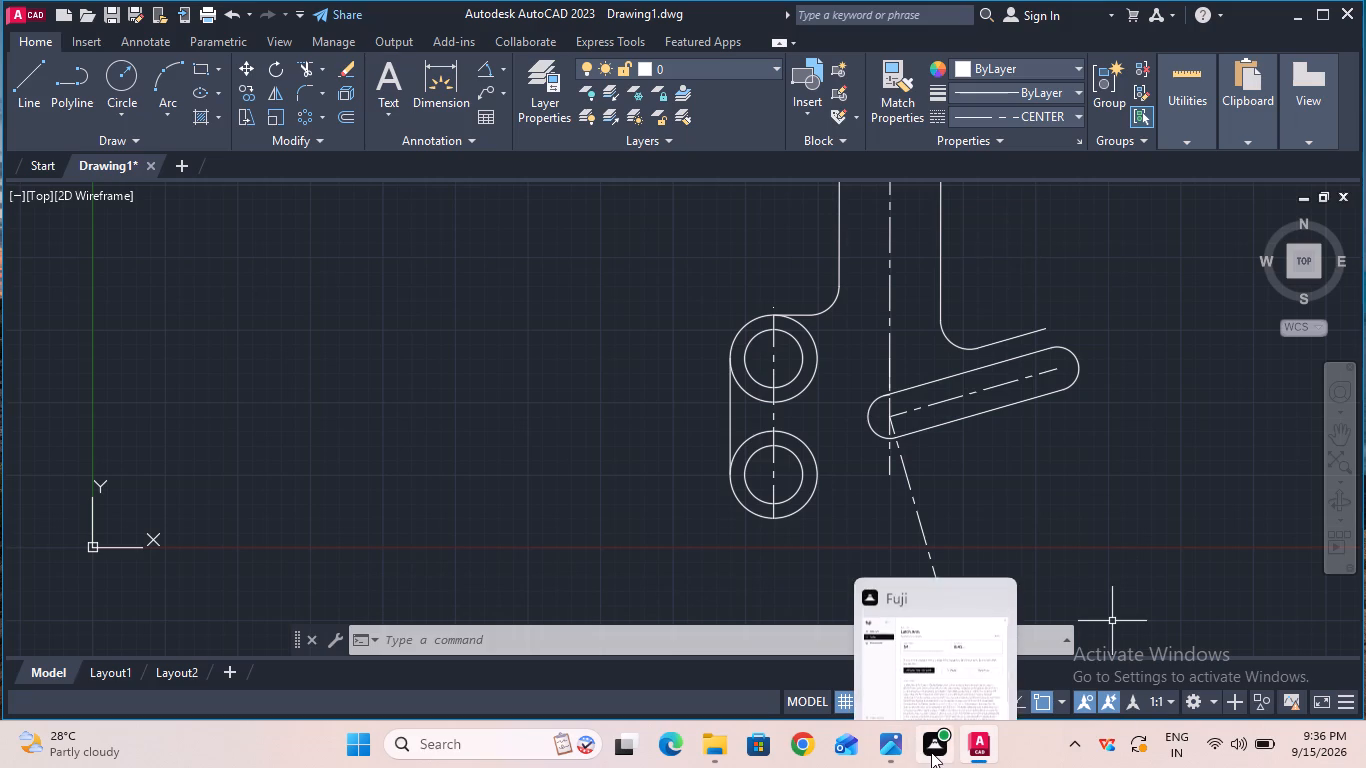
click(1042, 756)
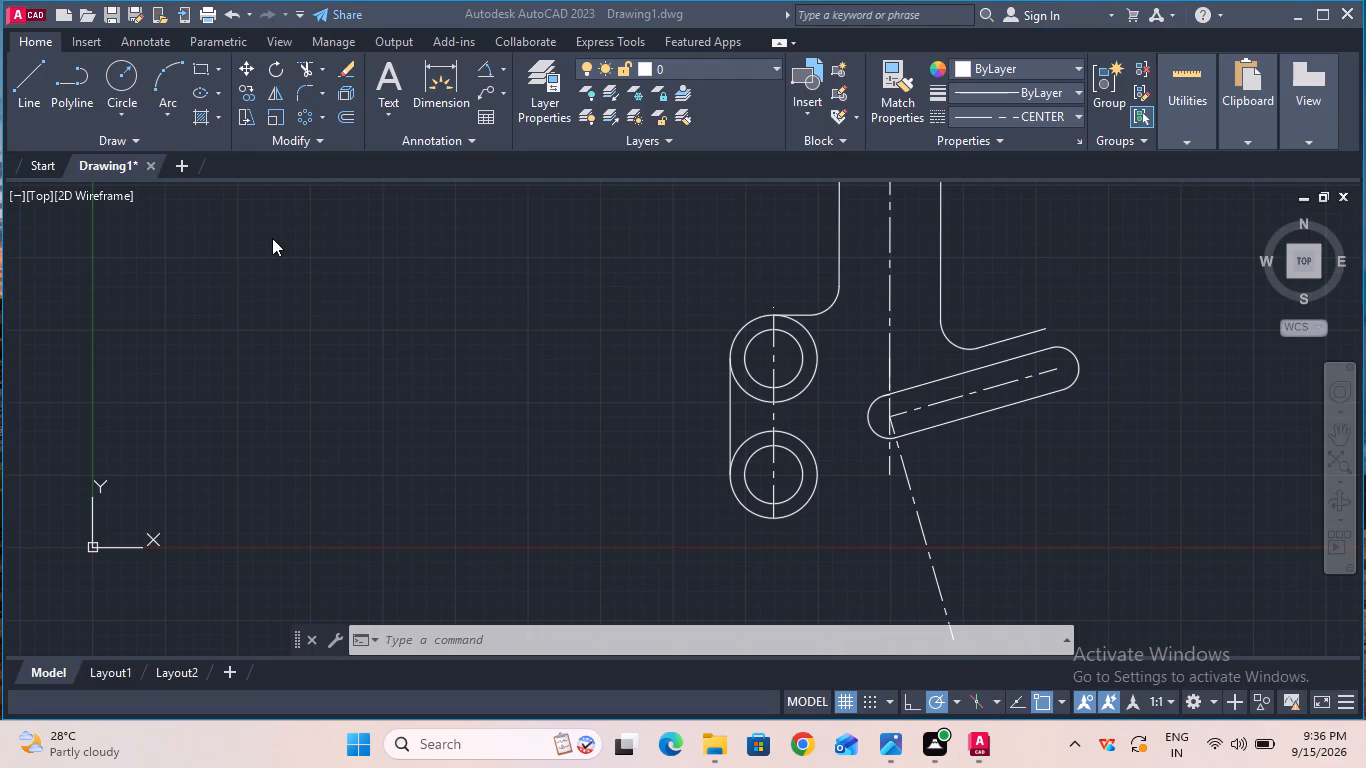
Offset the short slanted line above the slot by 5 toward the side below the slot.
click(342, 111)
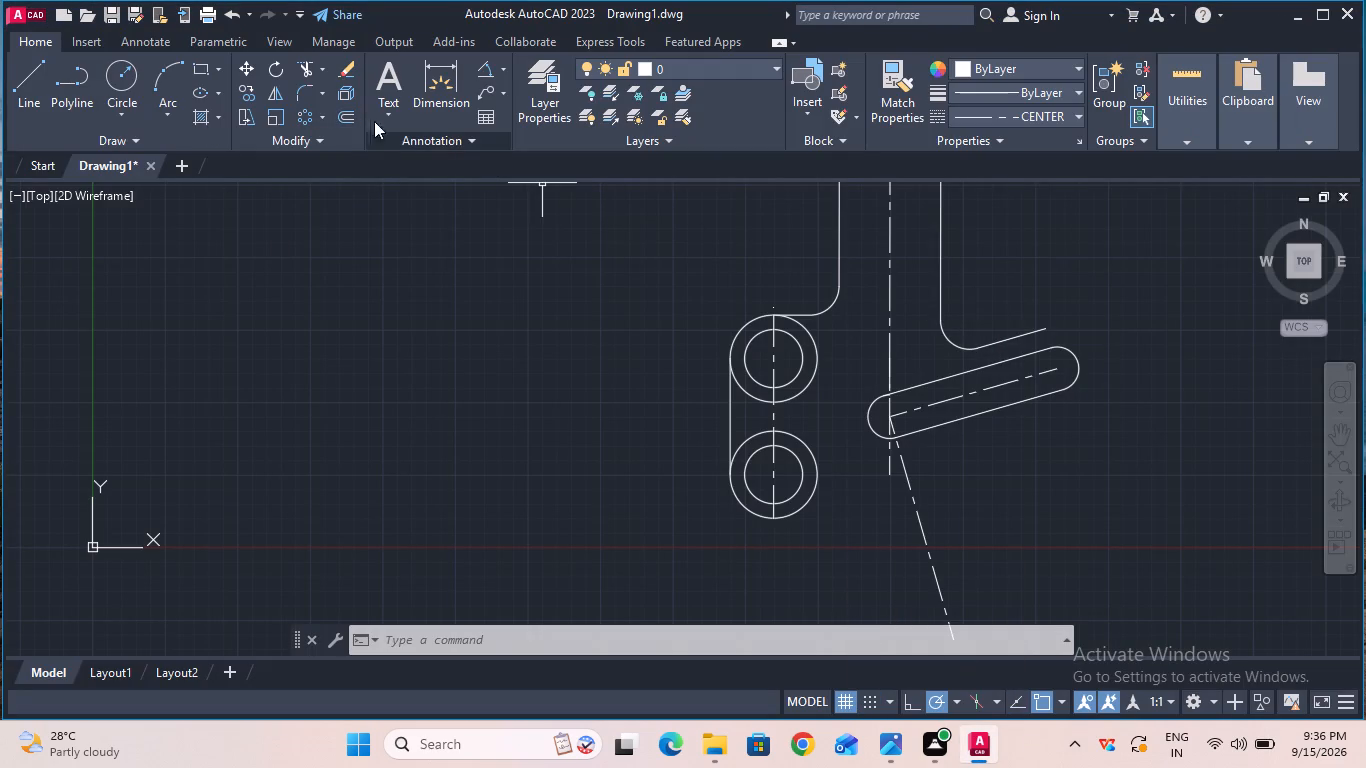
click(346, 111)
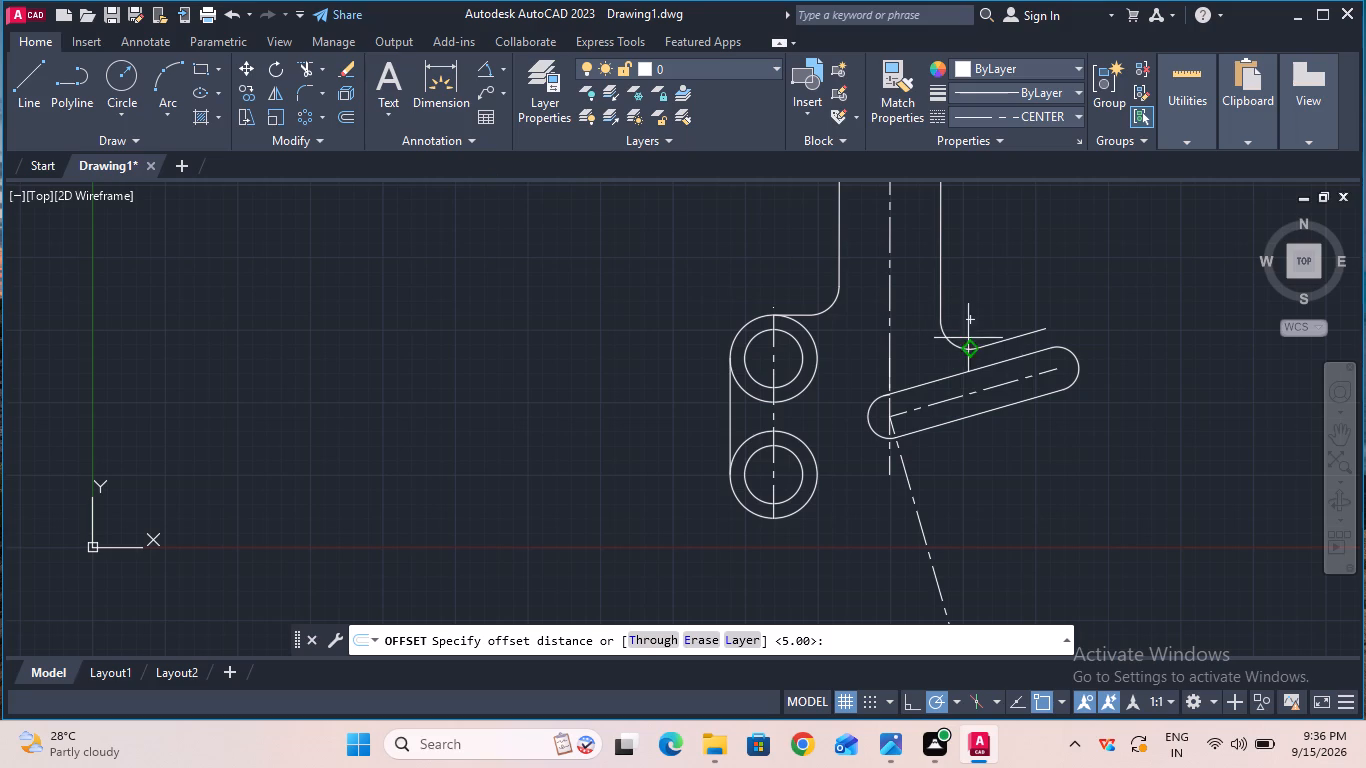
click(1009, 338)
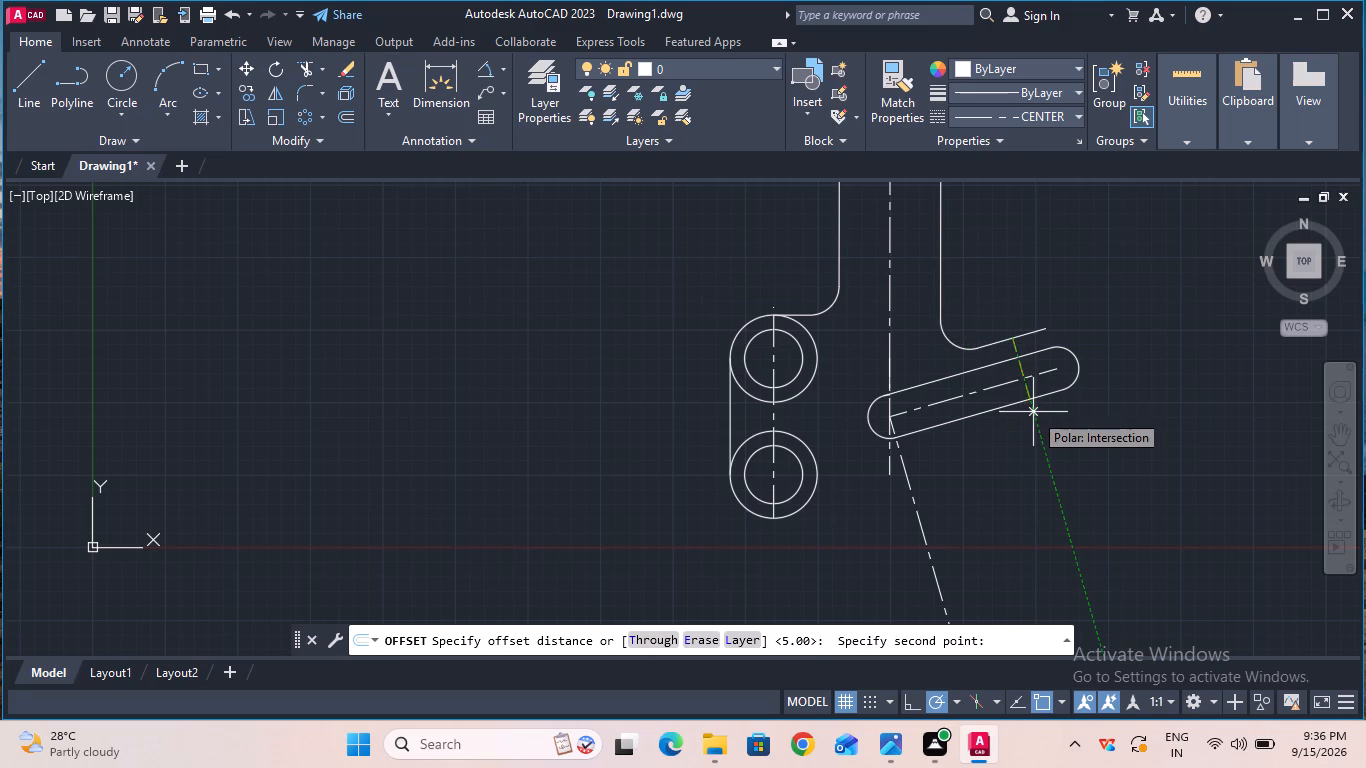
key(5)
key(Return)
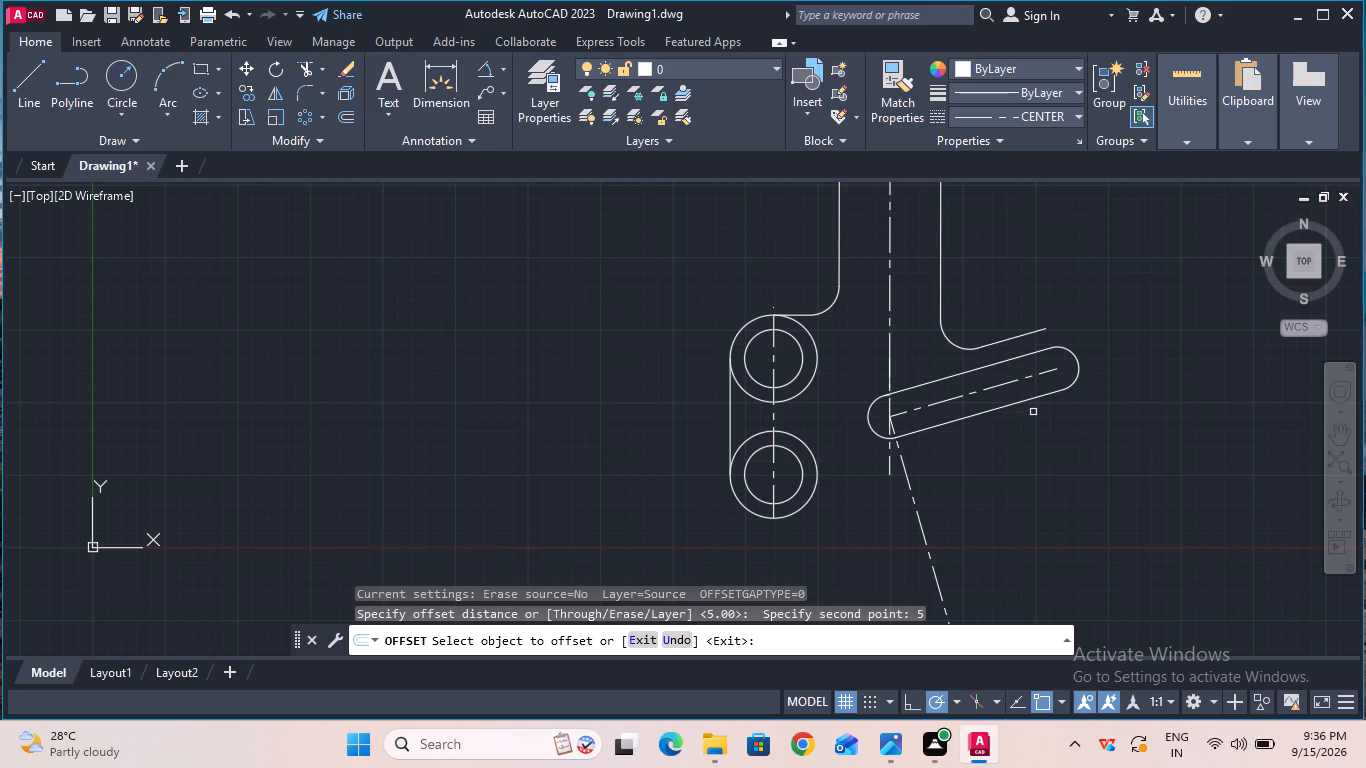
click(1006, 341)
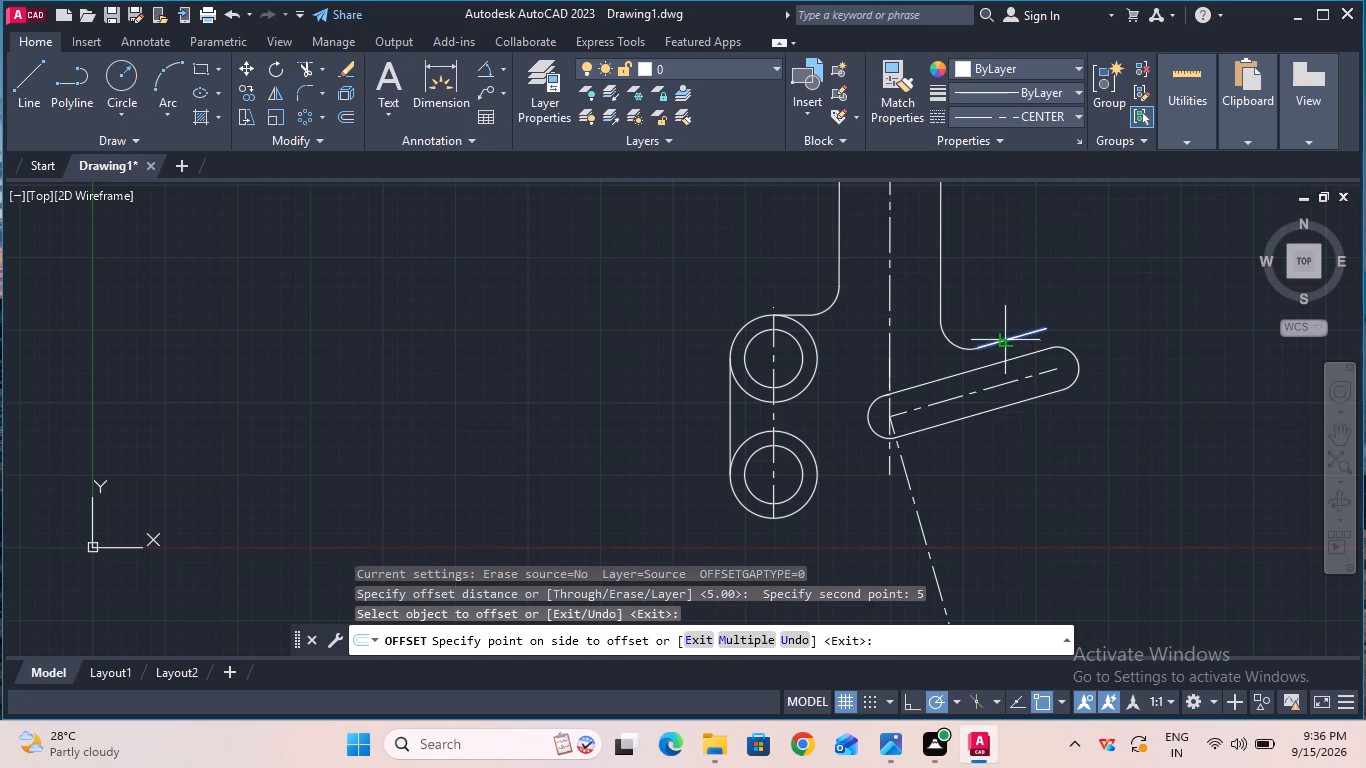
click(1035, 438)
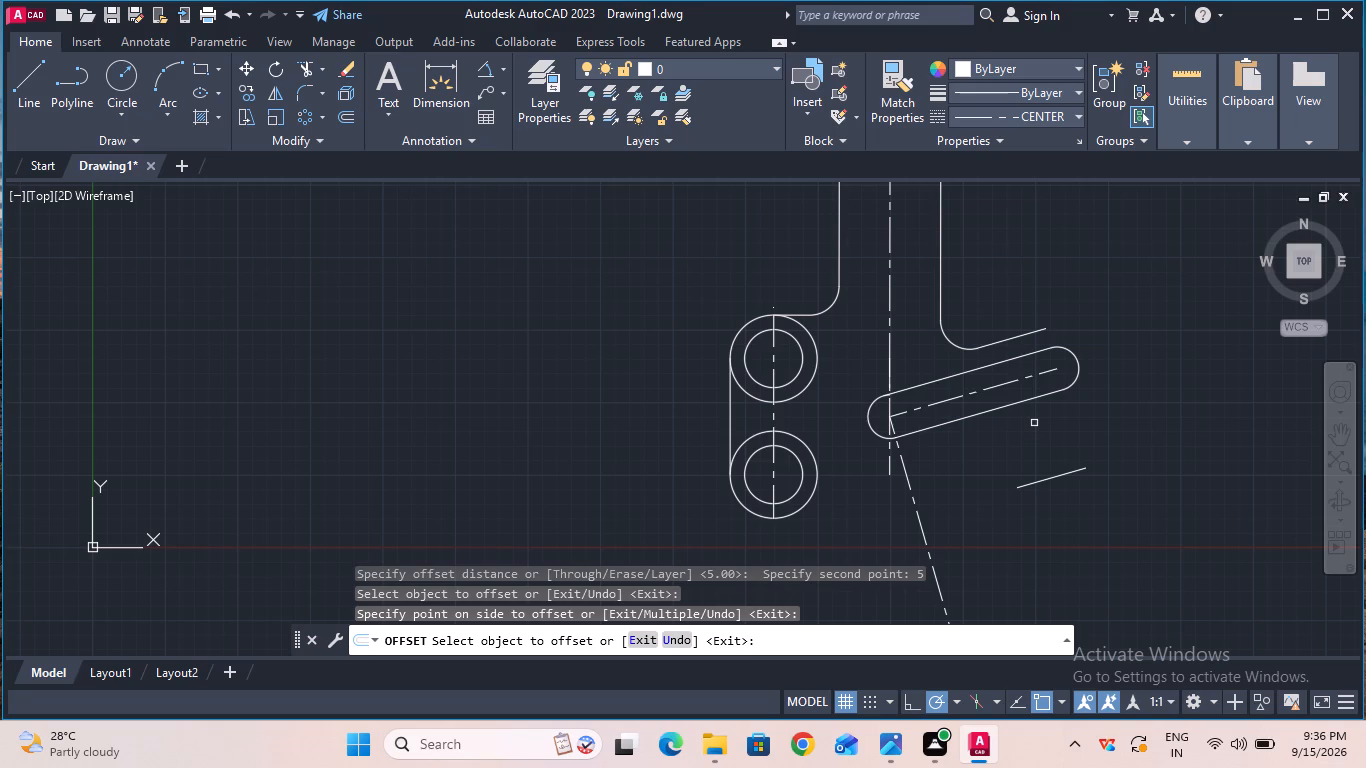
key(Escape)
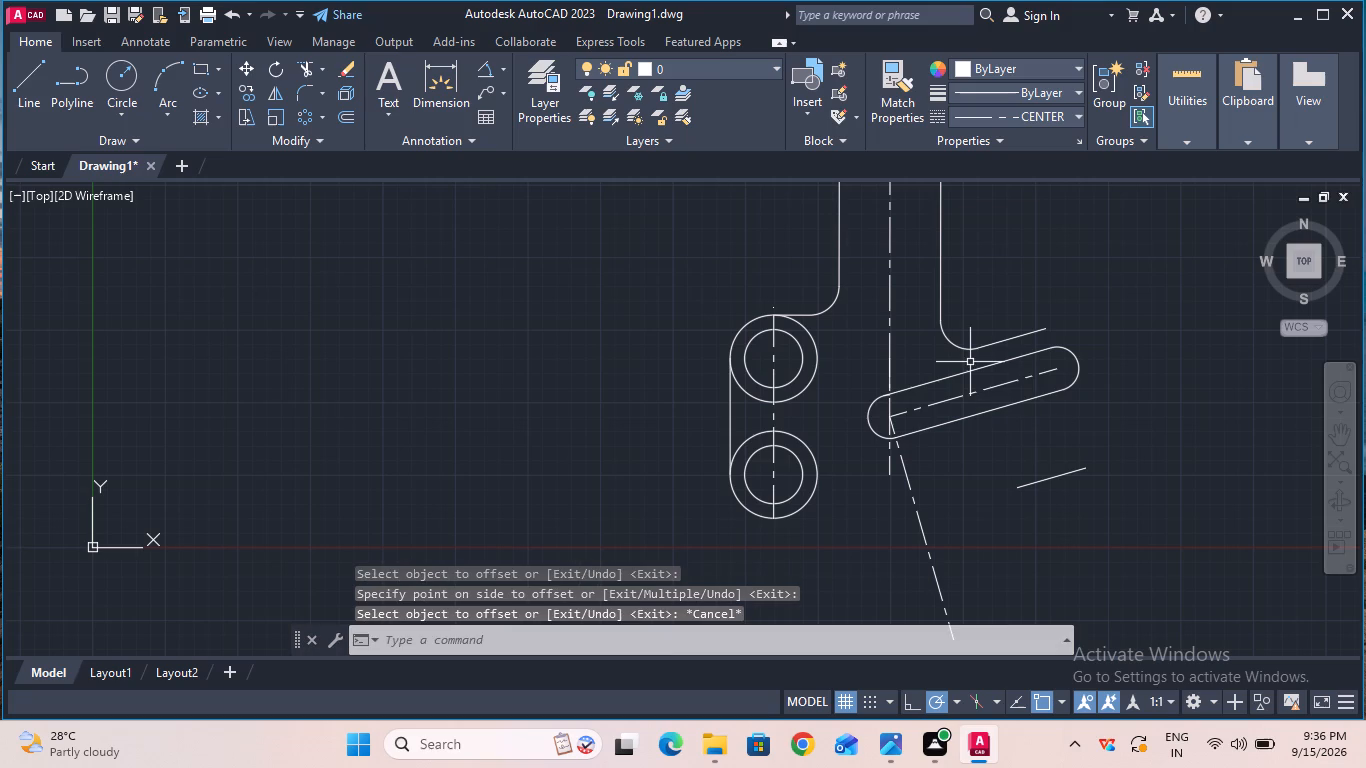
Measure the length of the new slanted line below the slot with an aligned dimension, without placing it.
click(507, 69)
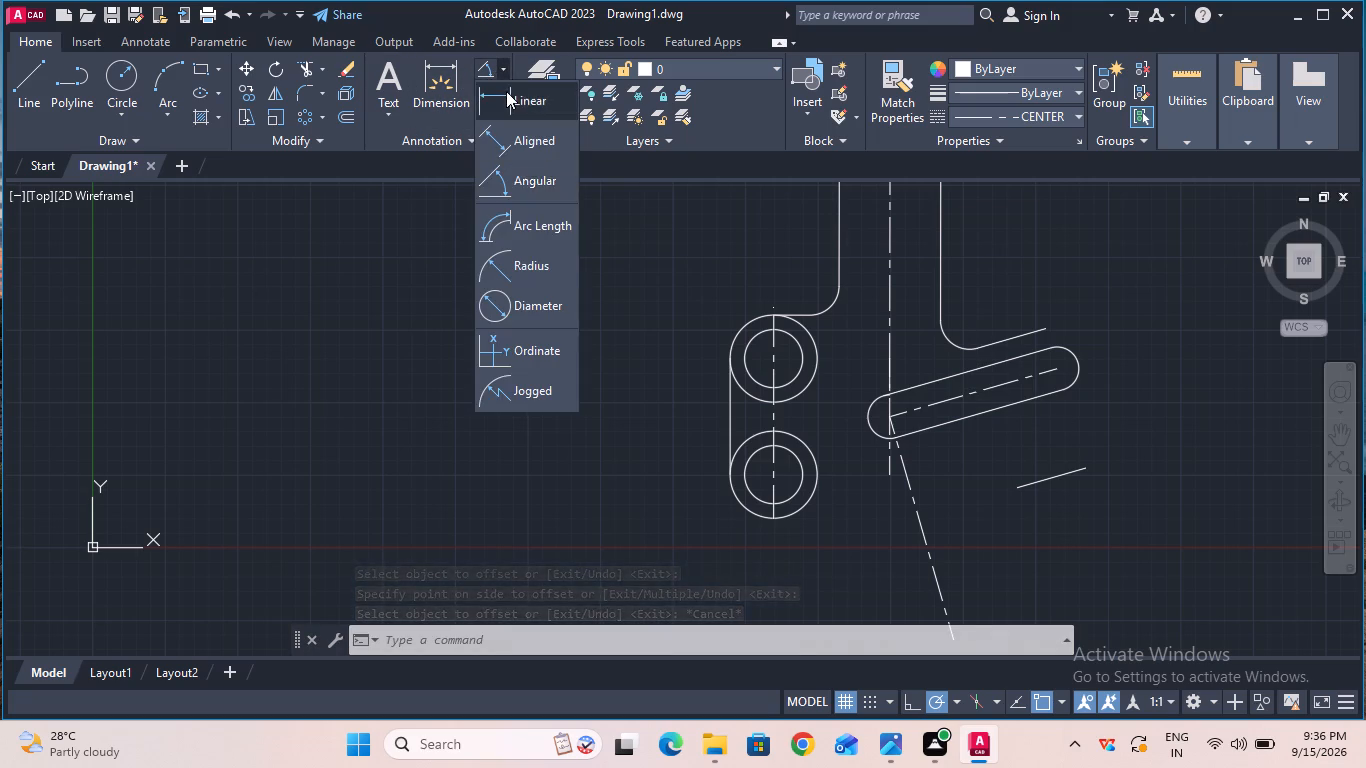
click(506, 91)
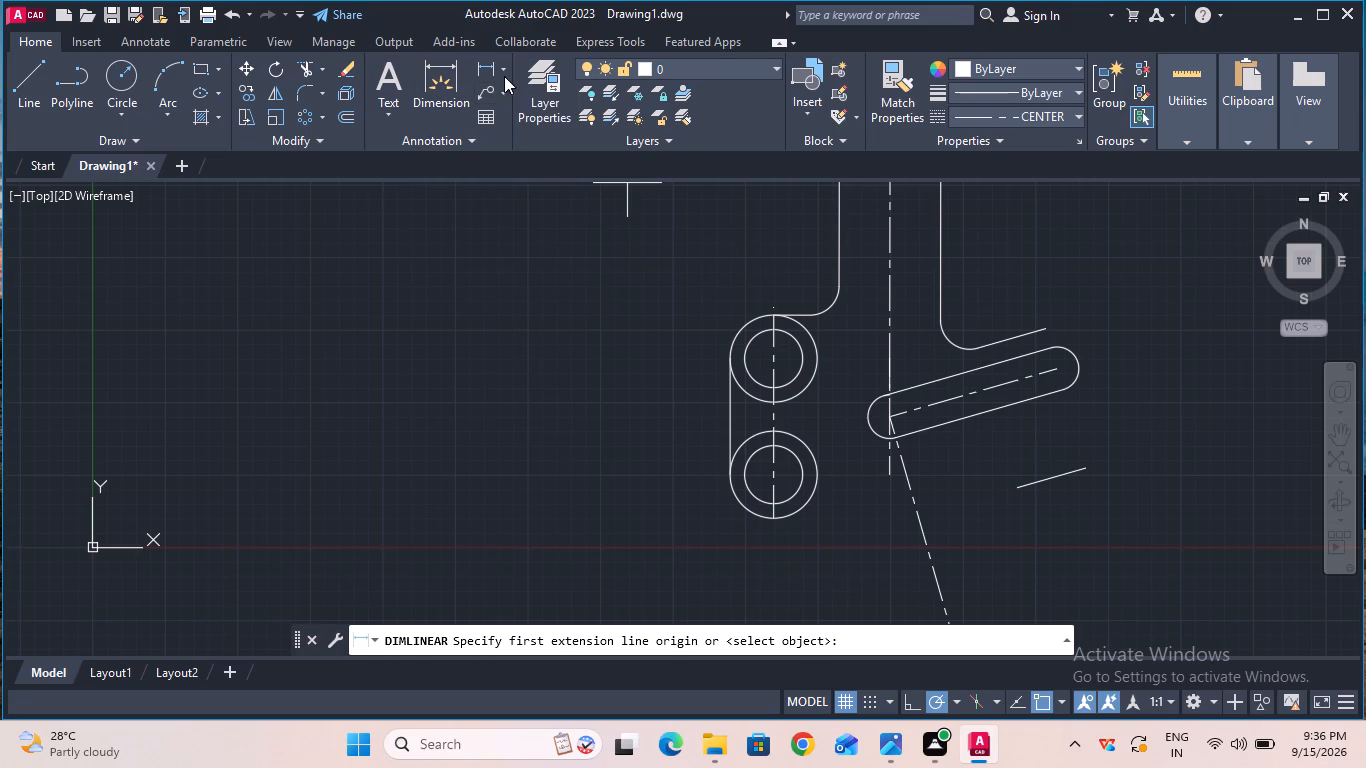
click(504, 72)
click(515, 147)
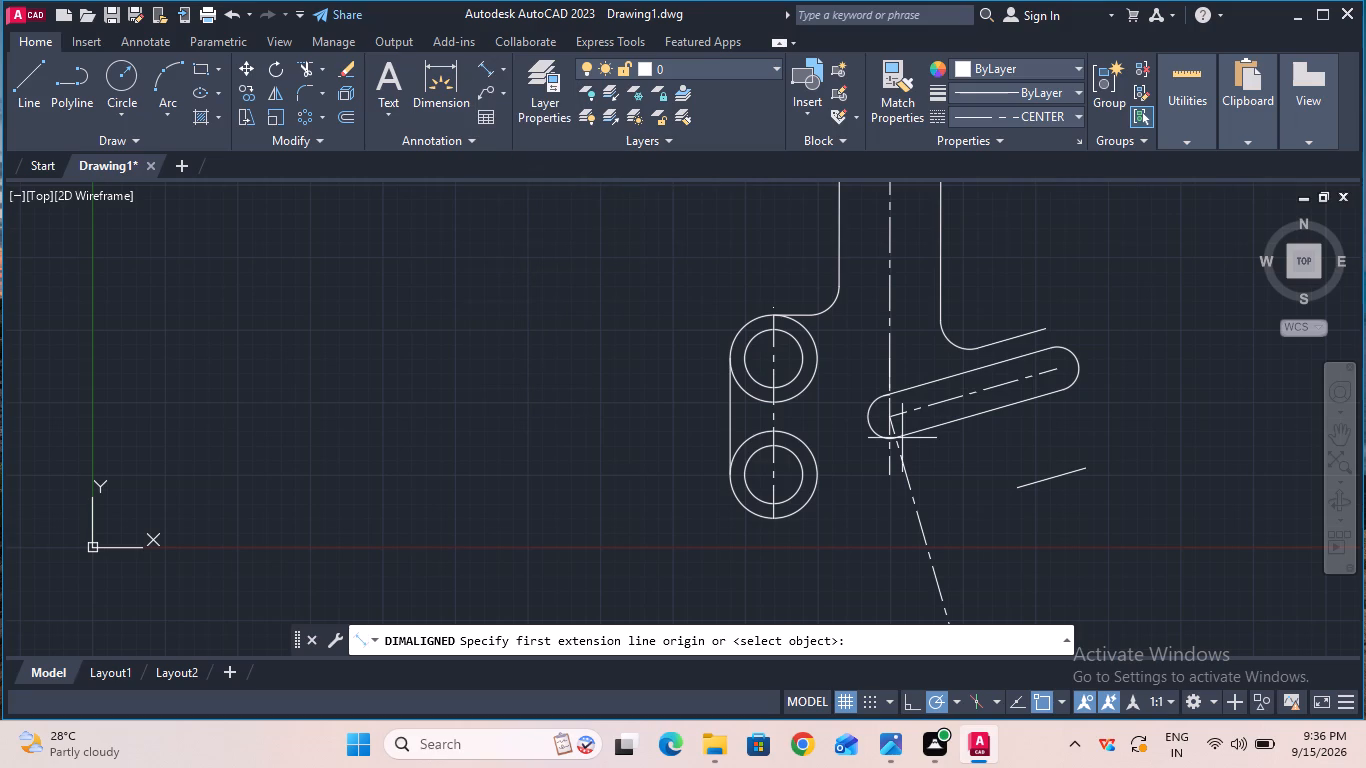
click(1088, 472)
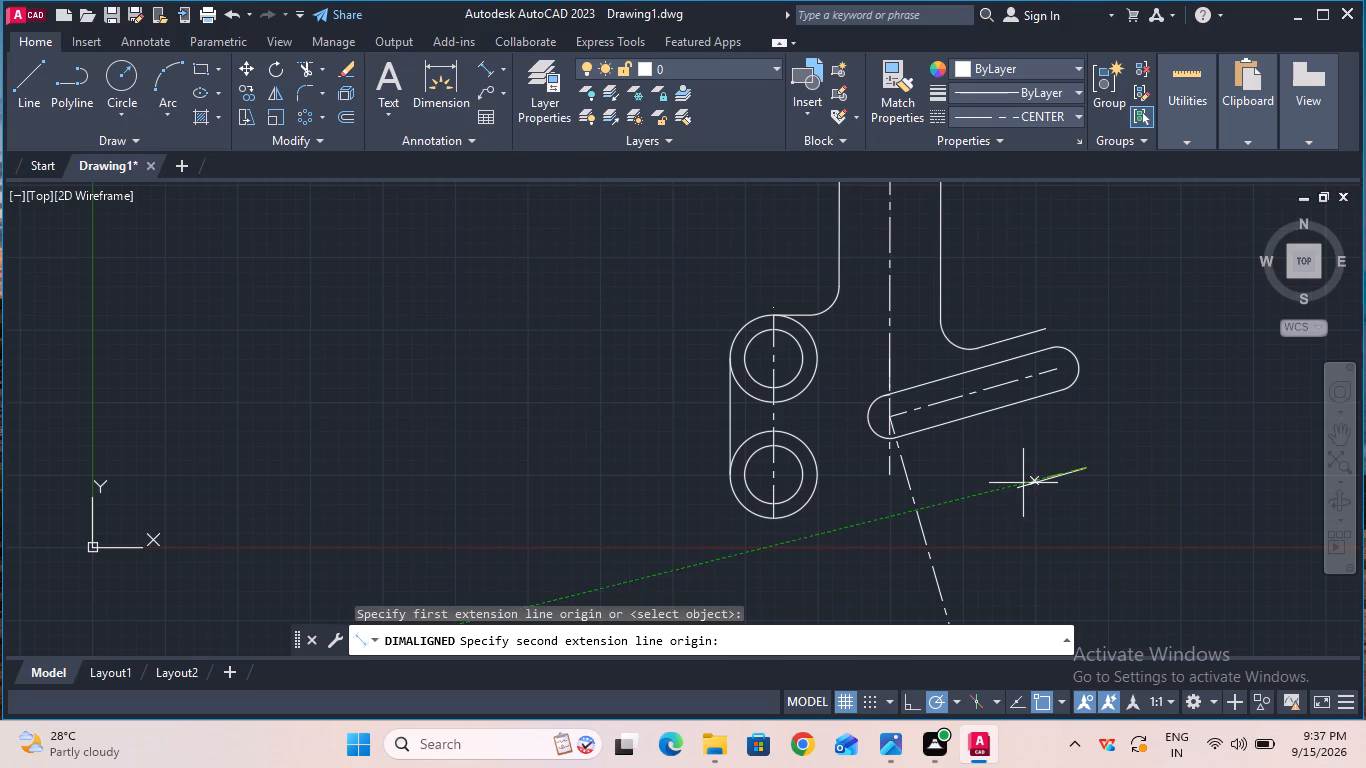
click(1015, 484)
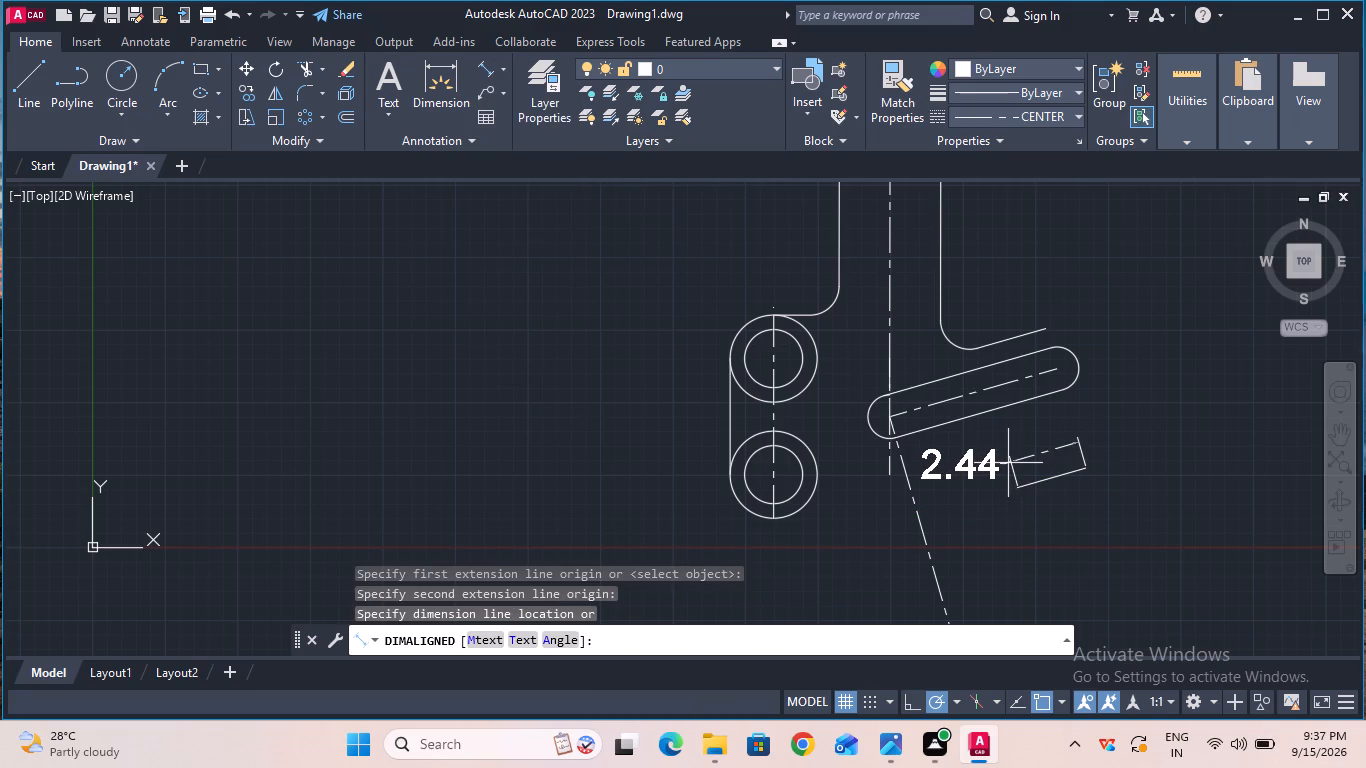
key(grave)
key(Escape)
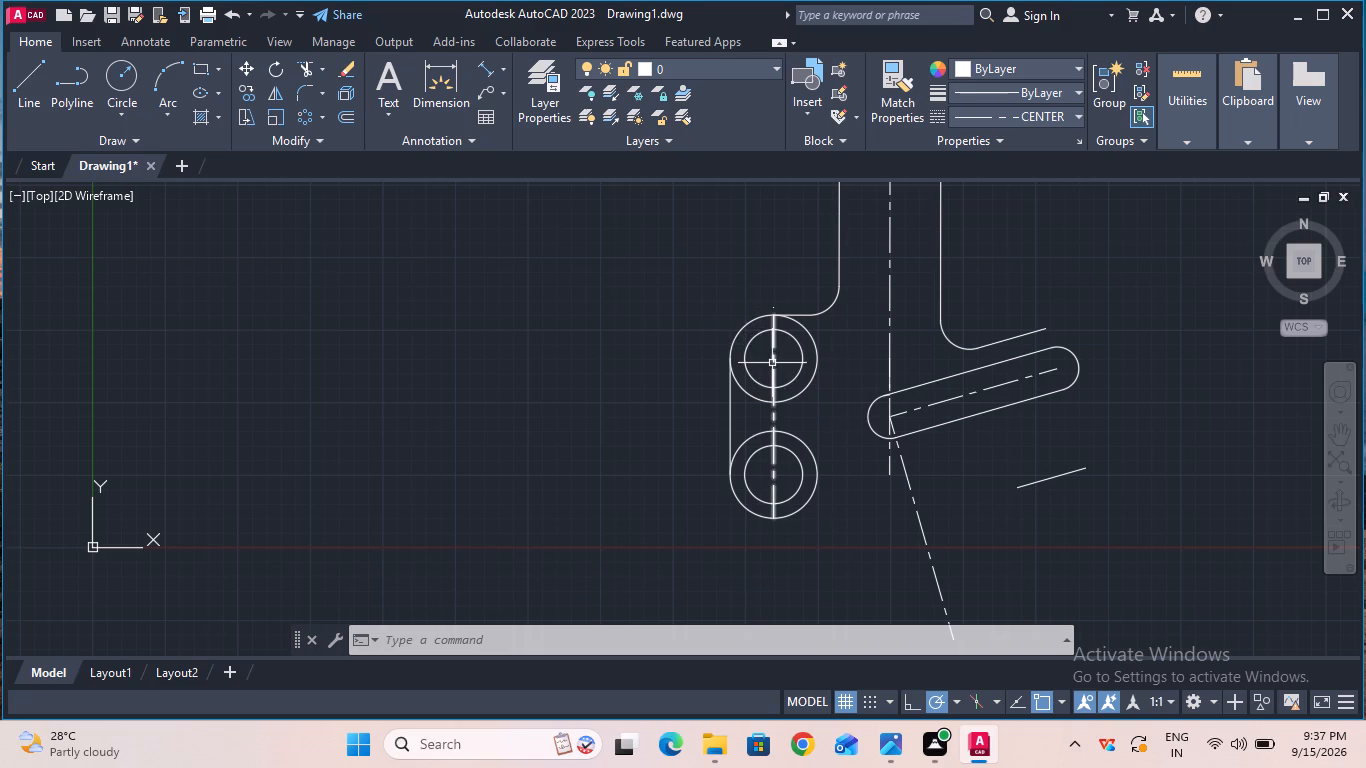
Extend the lower end of the new slanted line to the dashed line descending from the slot's lower-end center.
click(323, 64)
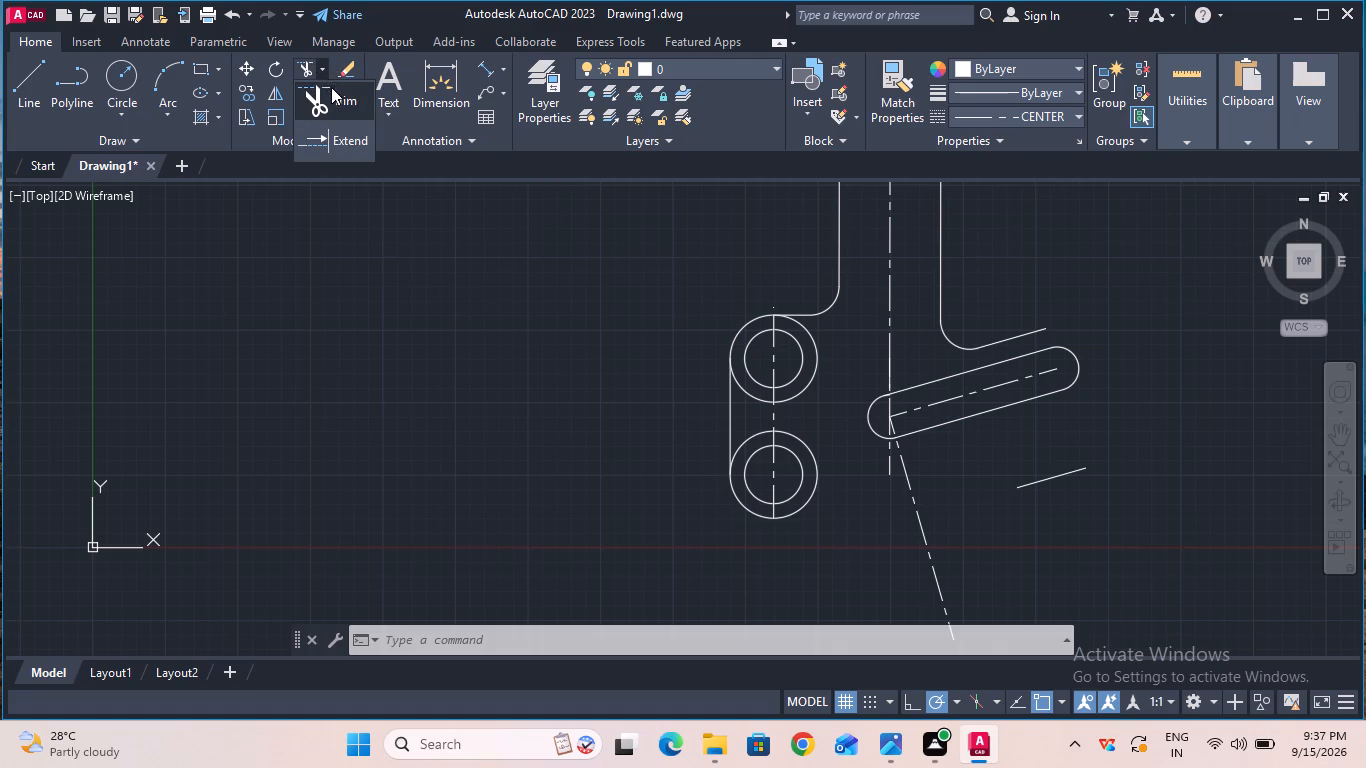
double_click(354, 138)
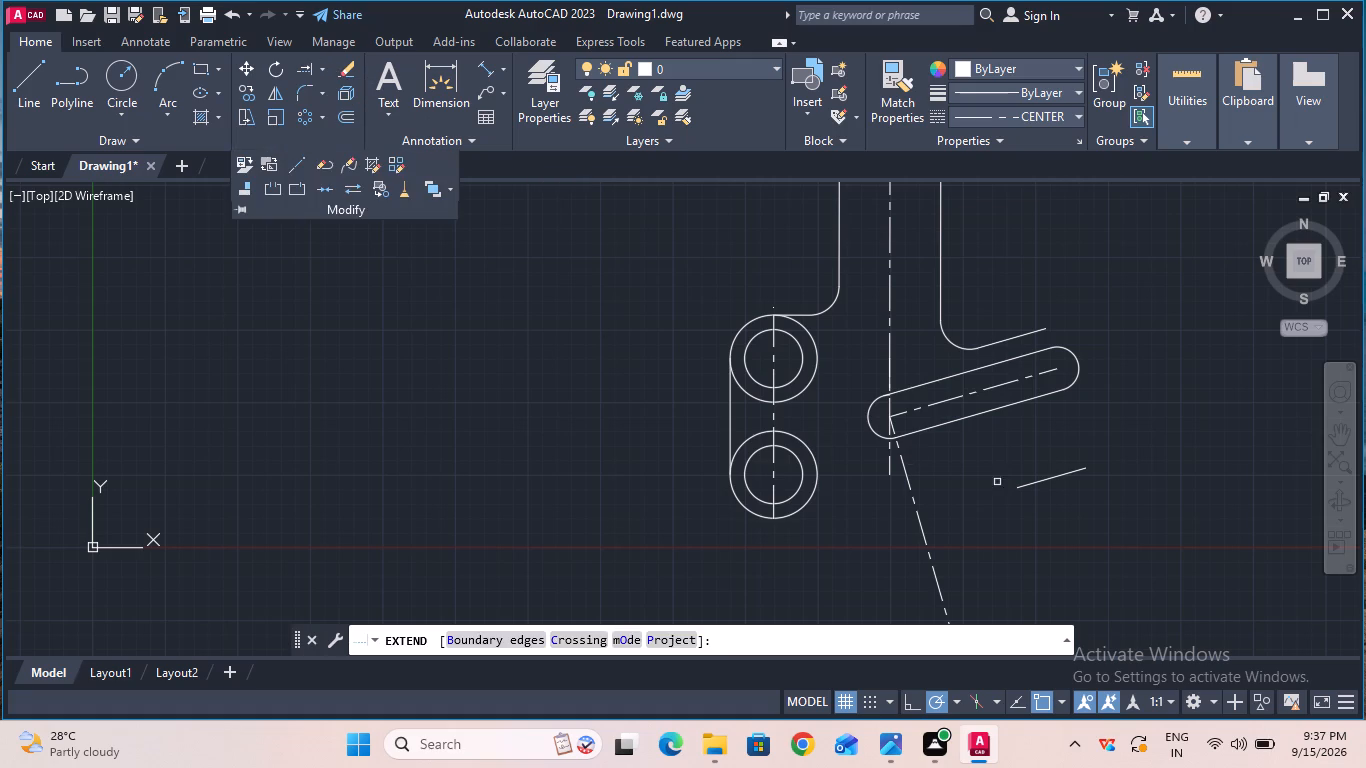
click(1027, 486)
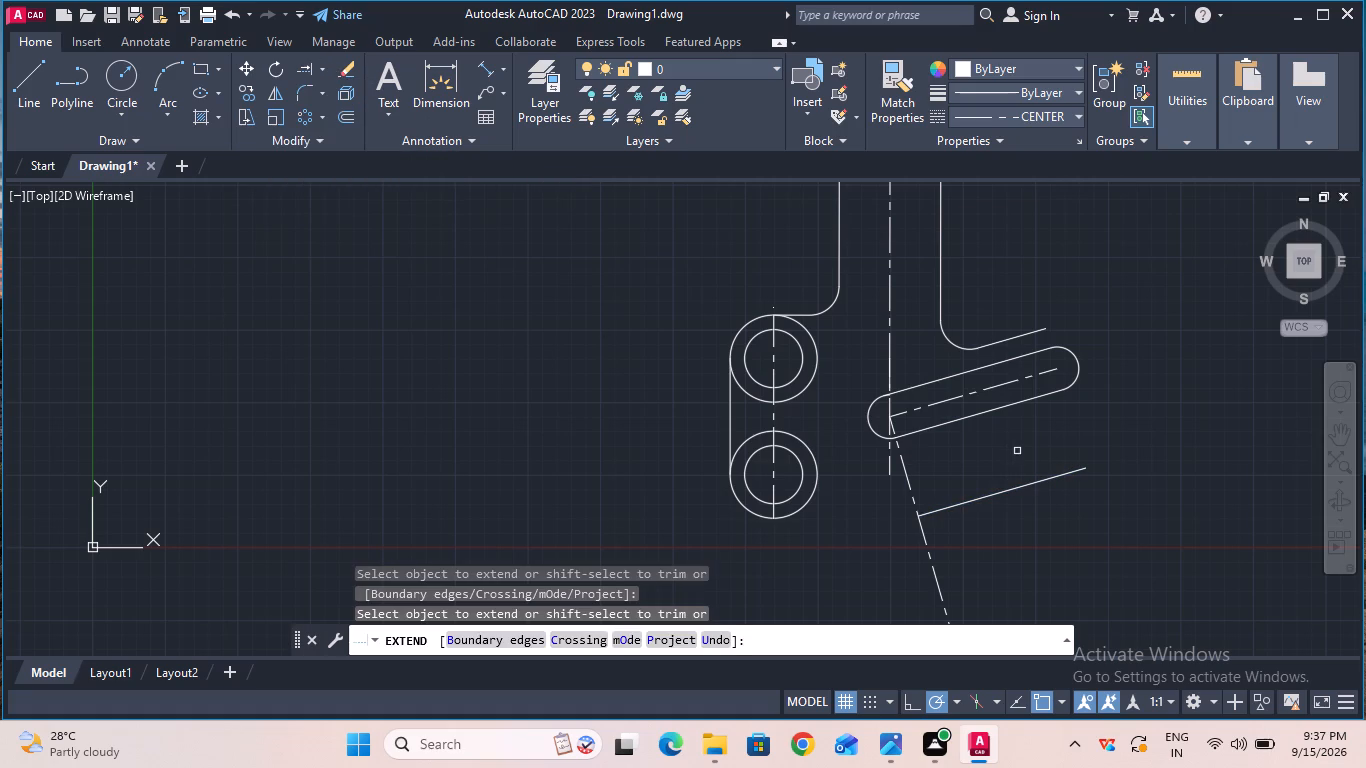
key(Escape)
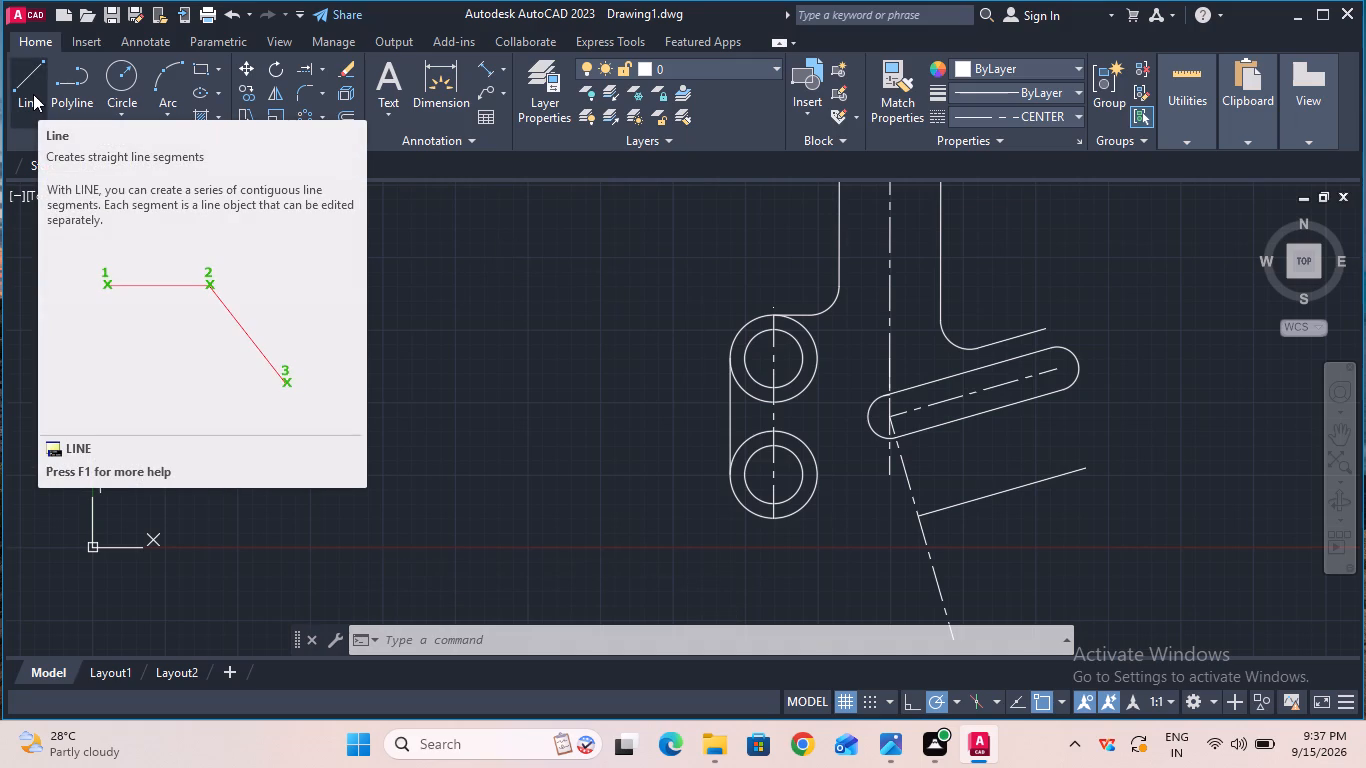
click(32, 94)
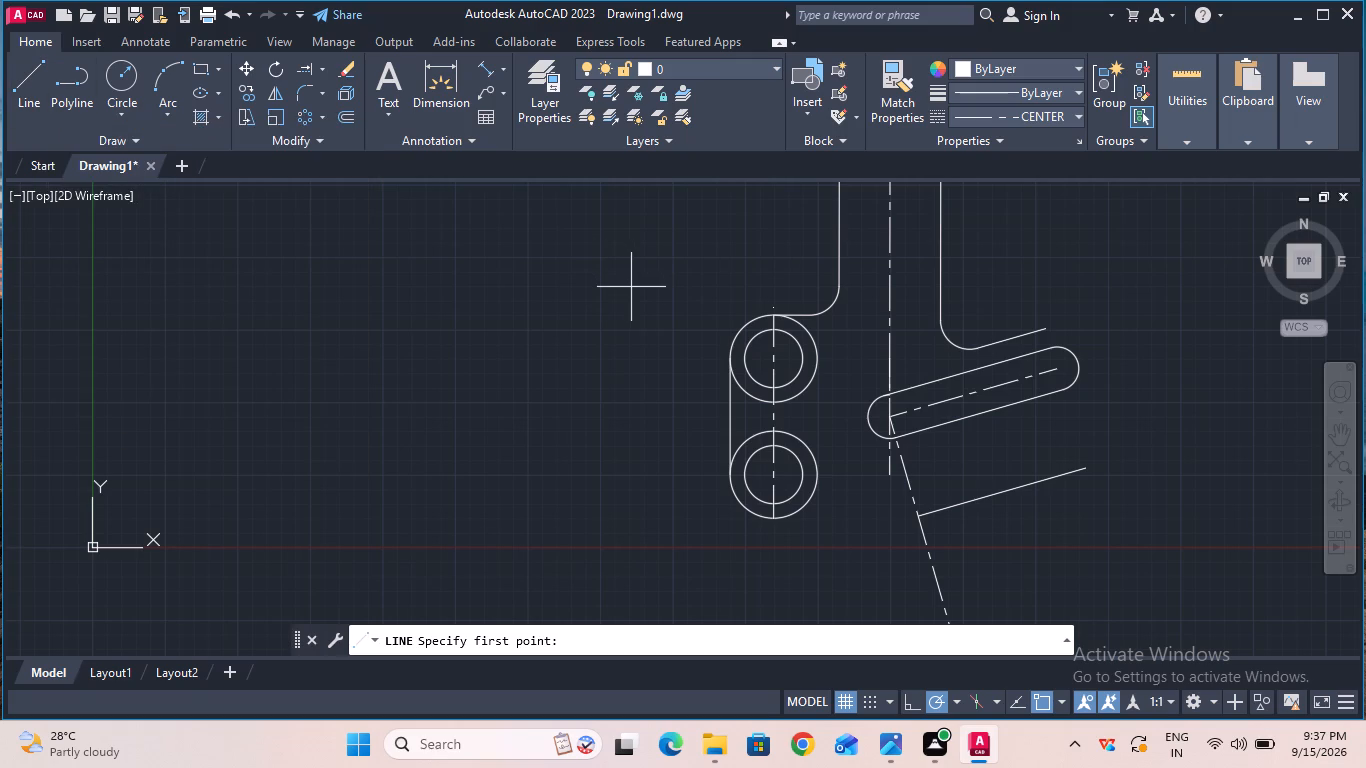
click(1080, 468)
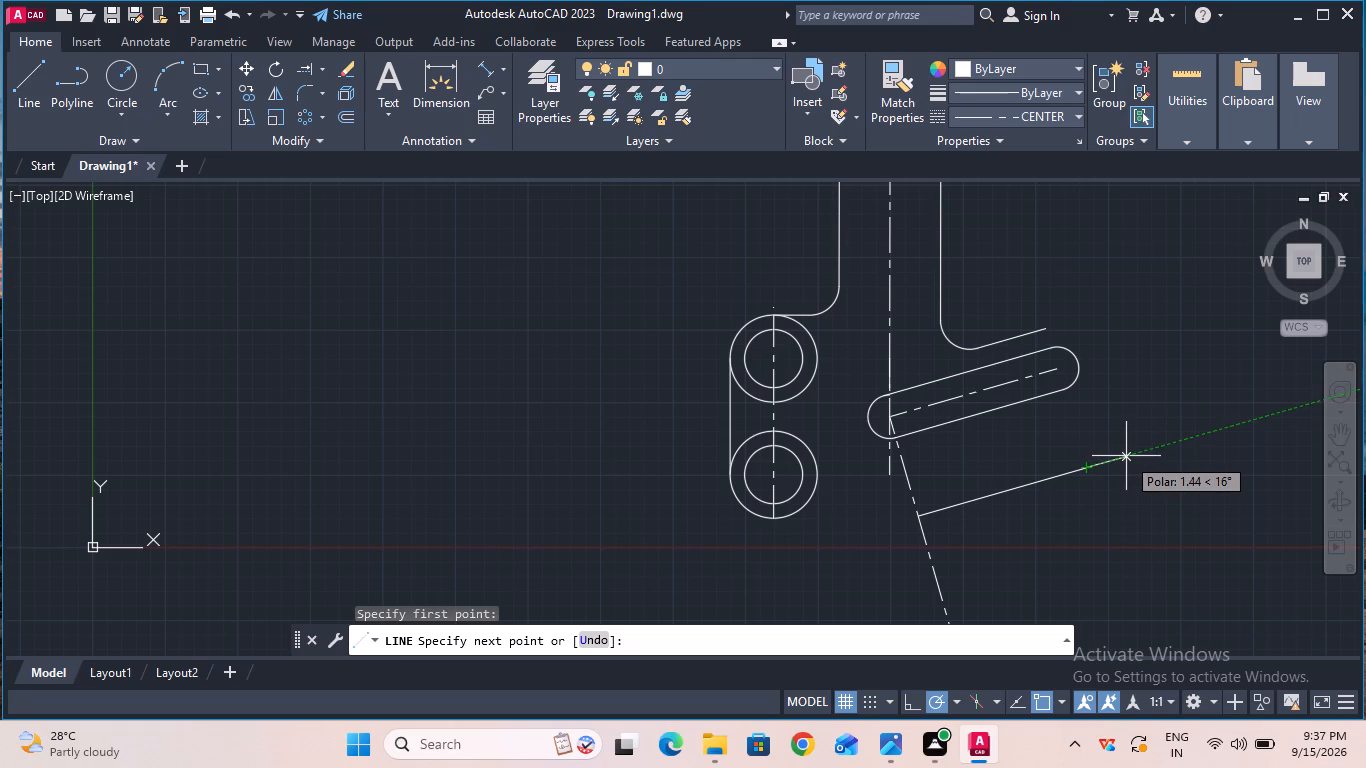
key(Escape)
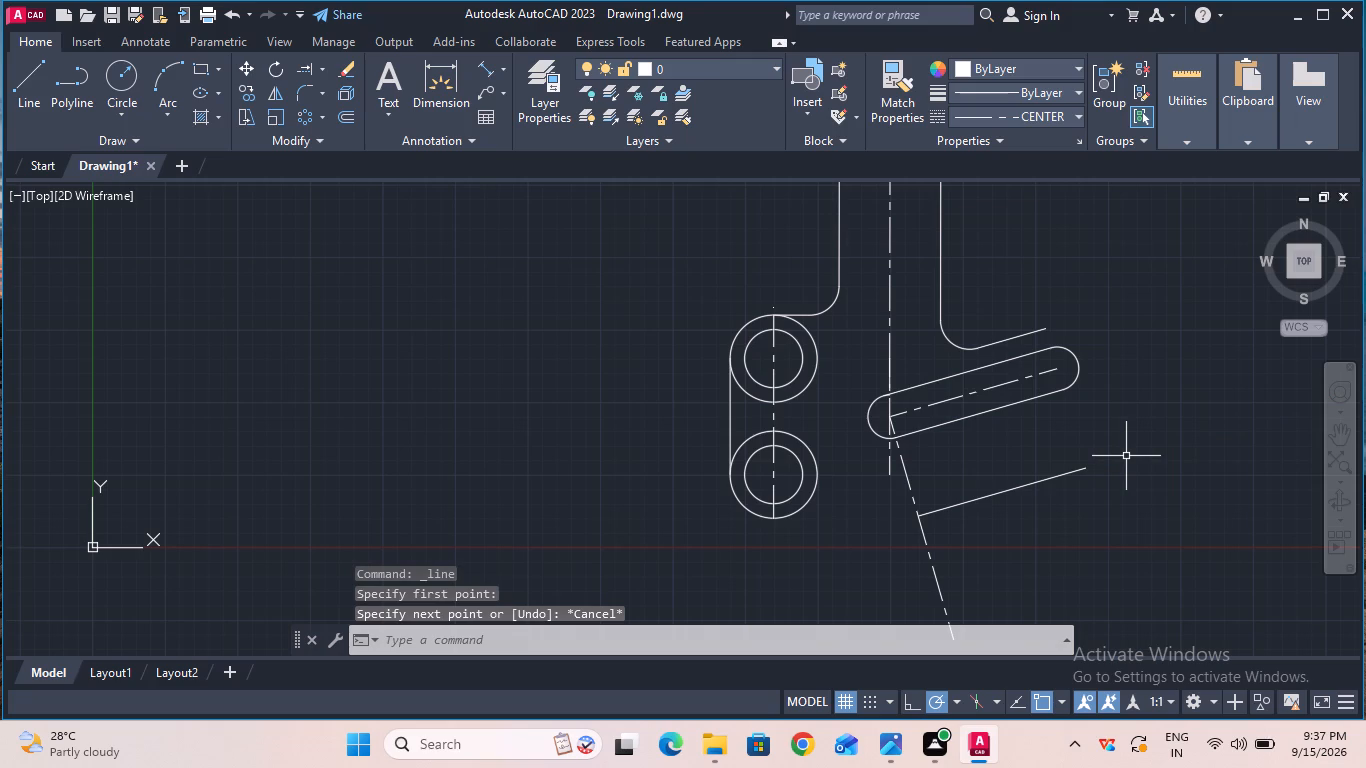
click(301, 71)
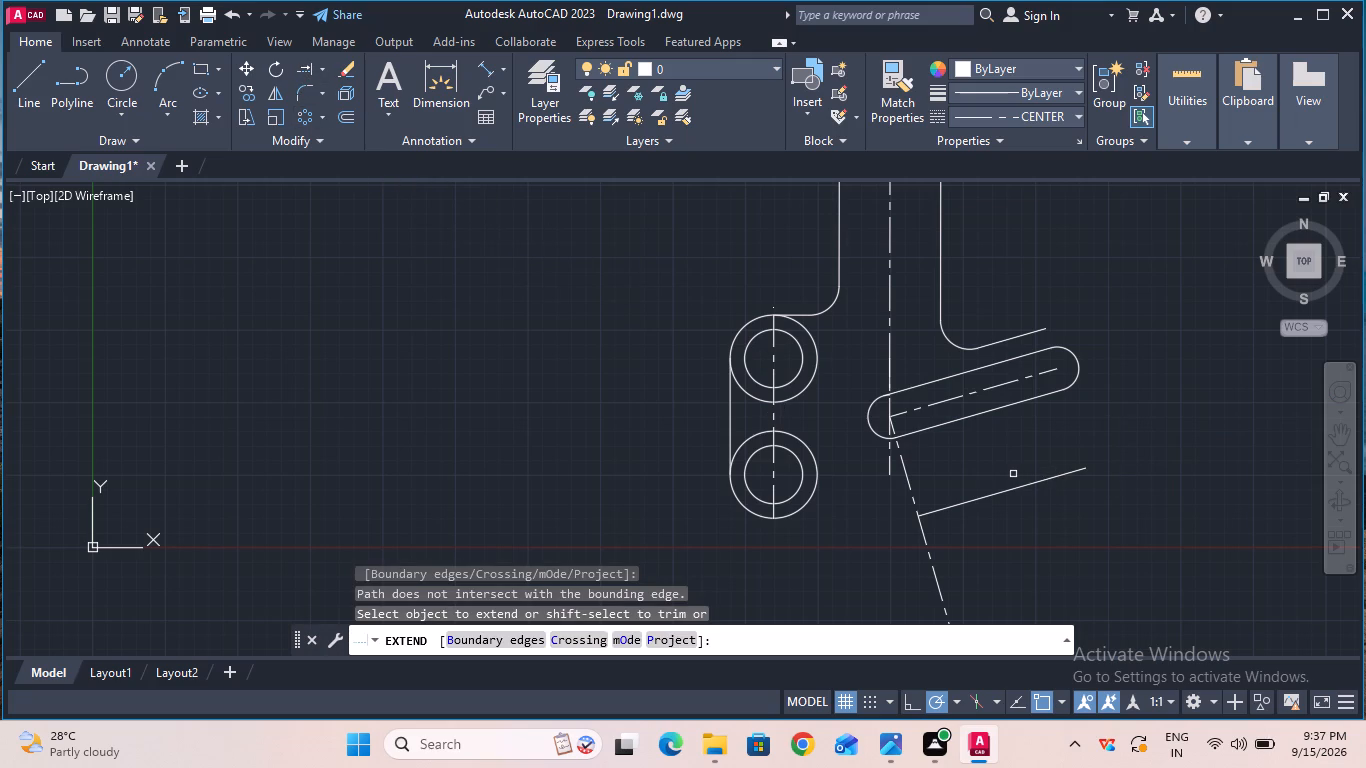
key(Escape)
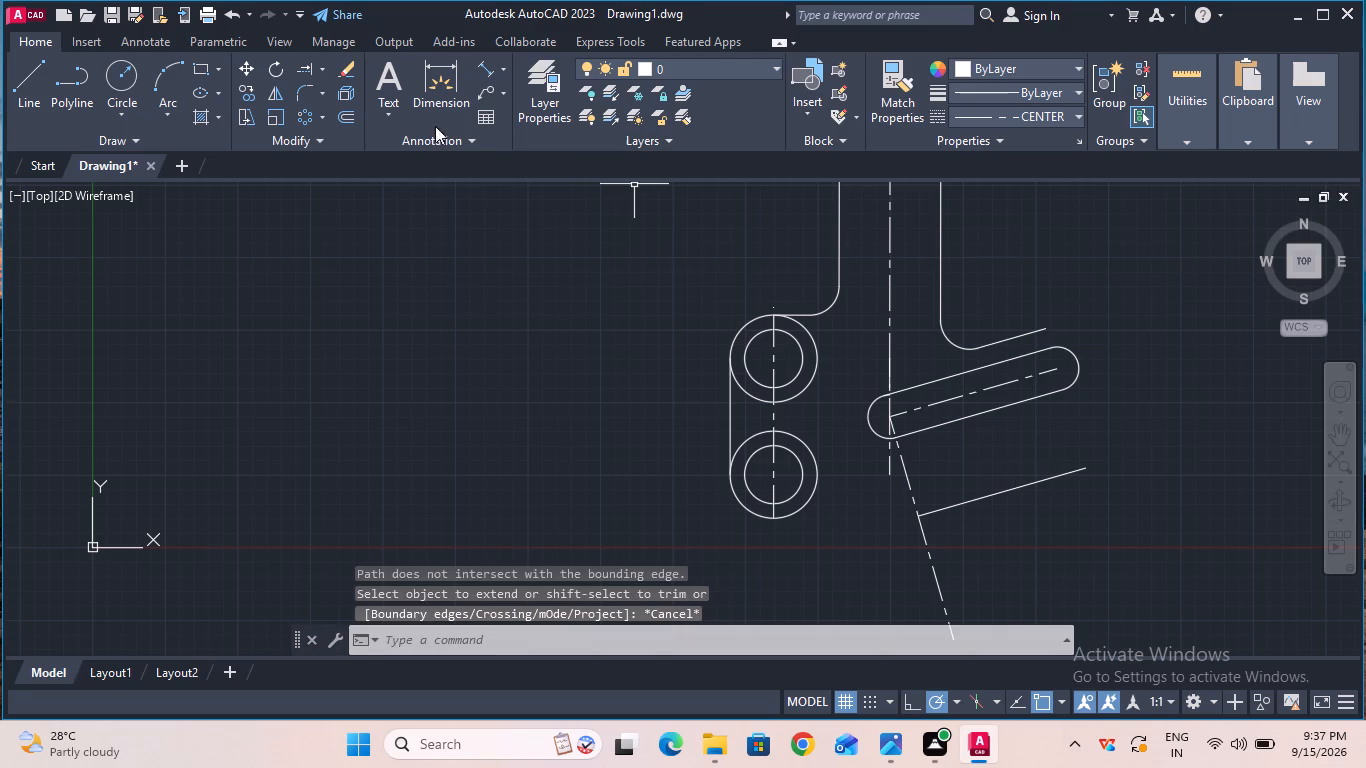
Draw a vertical line about 5.78 long beyond the slot's rounded right end, reaching below the lower slanted line's end.
click(38, 92)
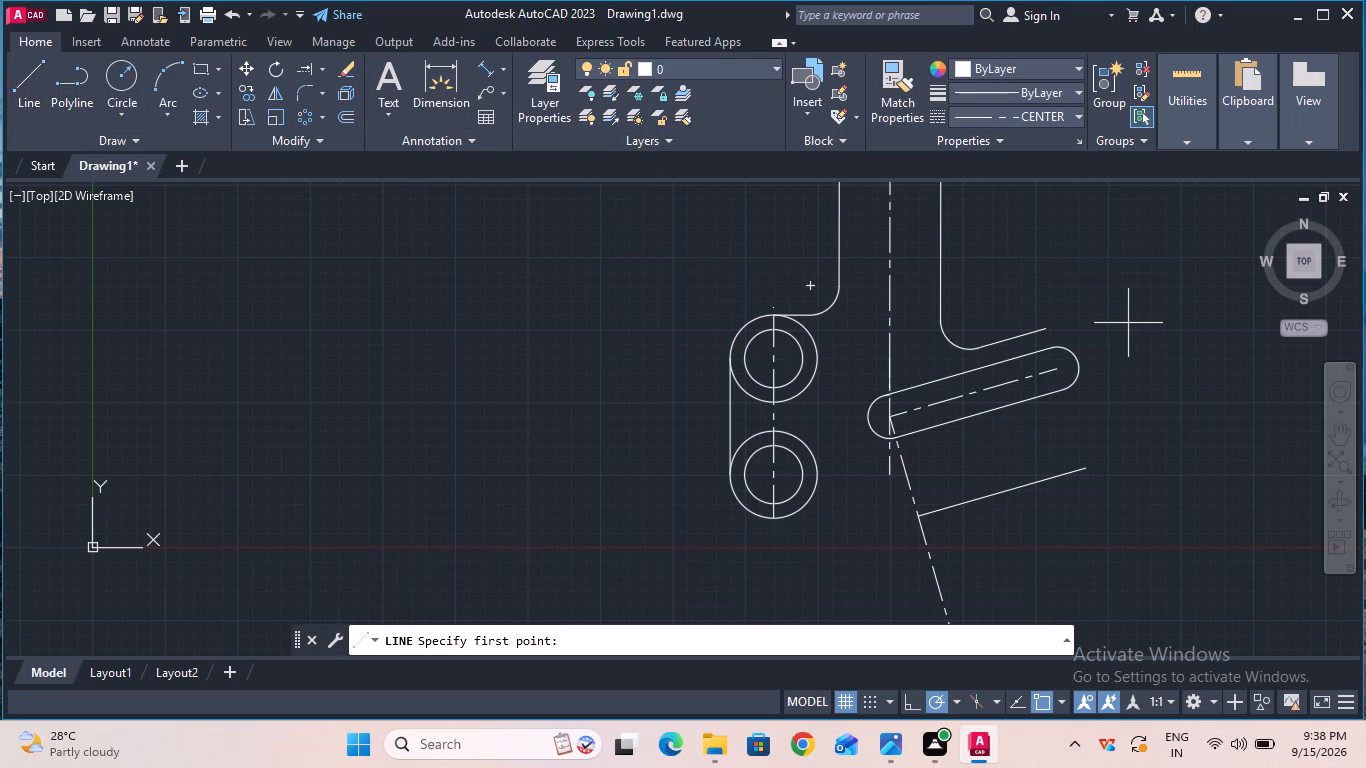
click(1128, 320)
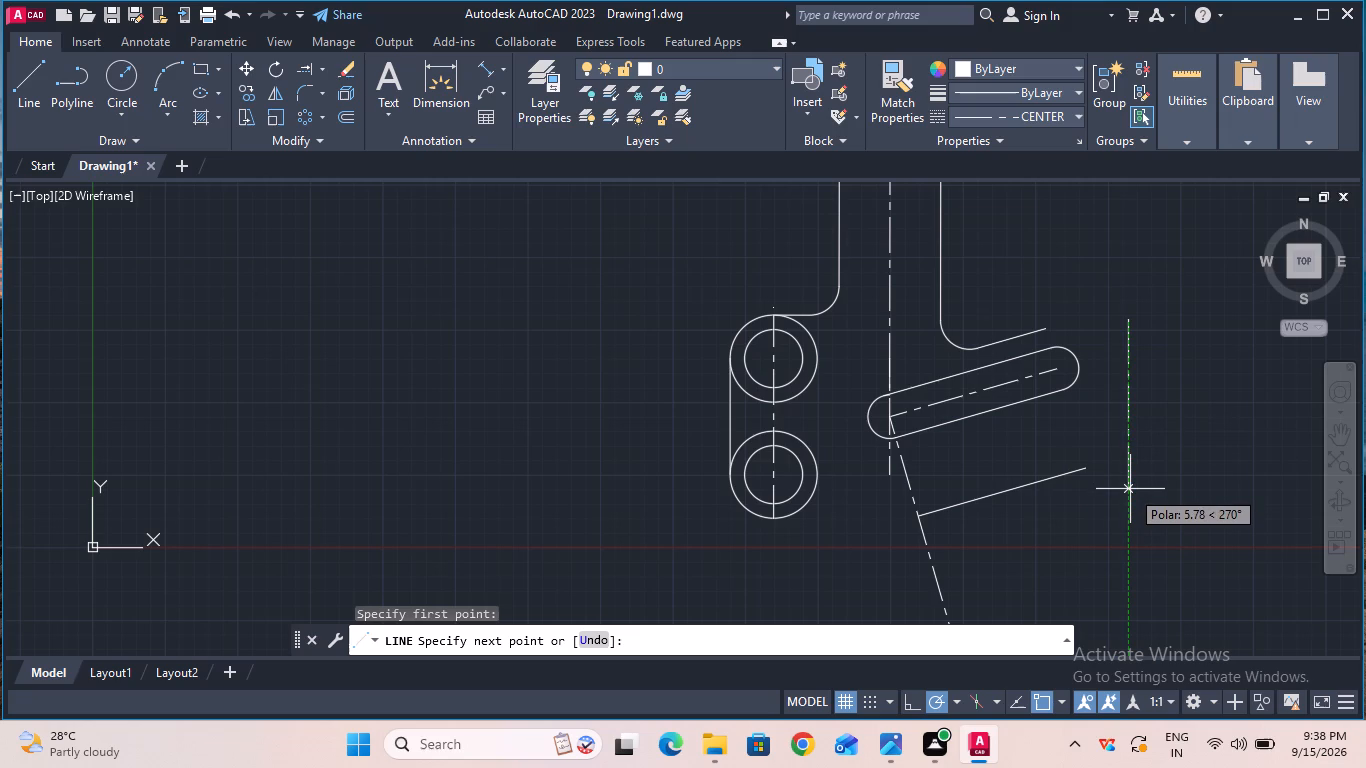
click(1130, 489)
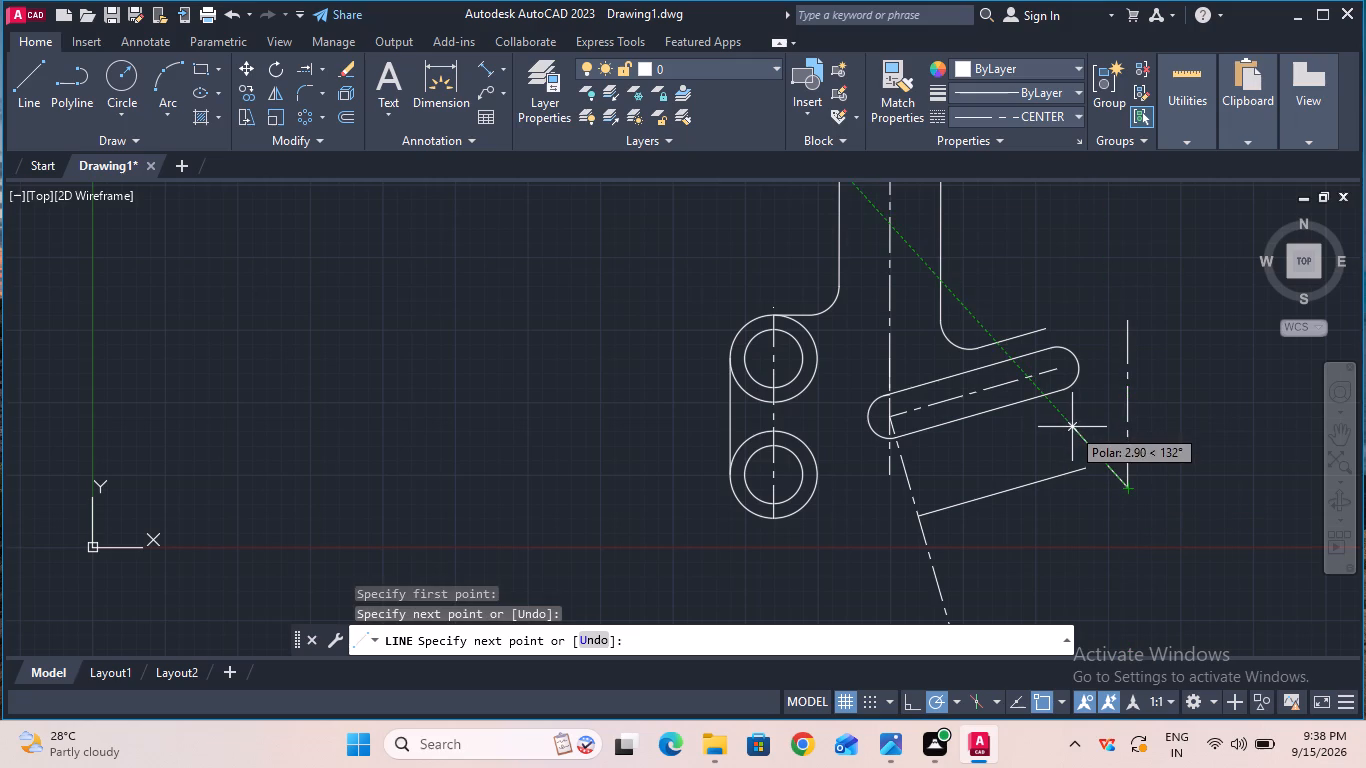
key(Escape)
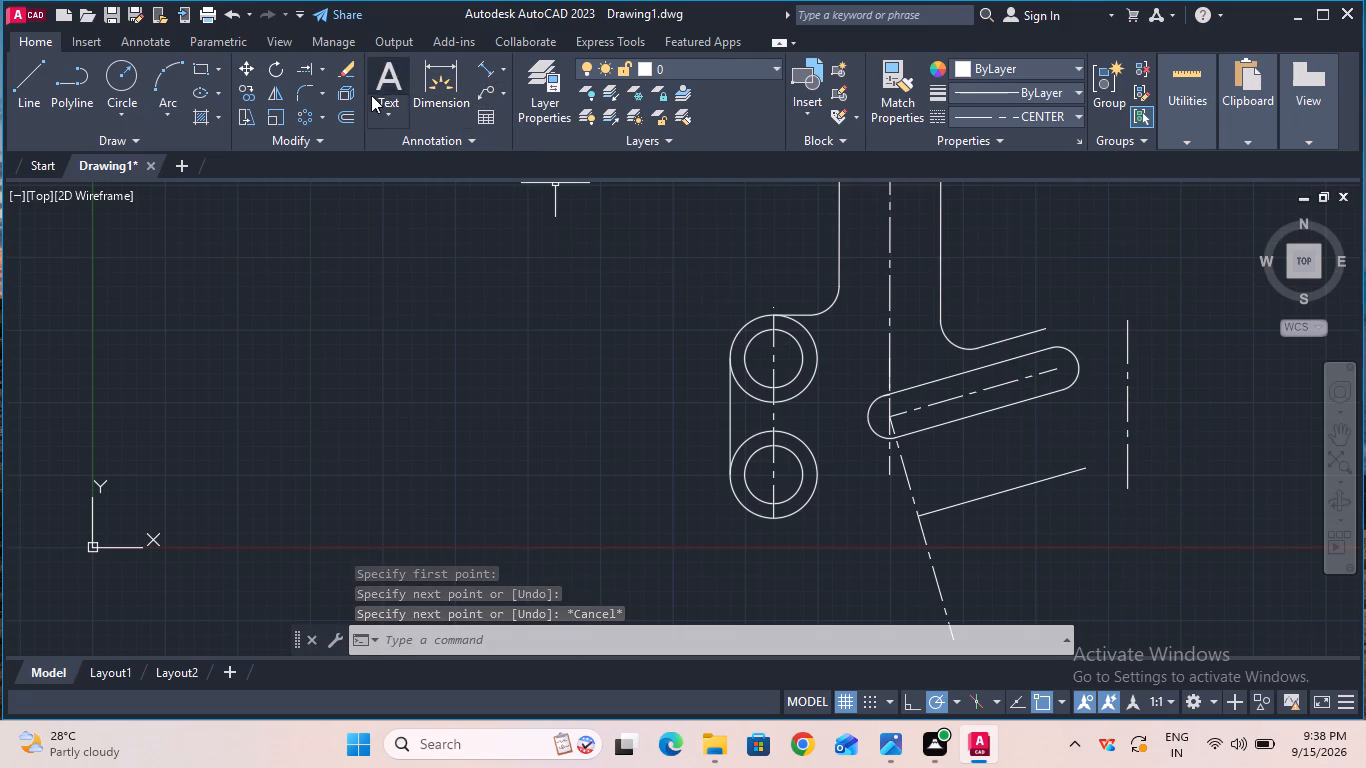
Extend the upper end of the lower slanted line to the new vertical line.
click(307, 67)
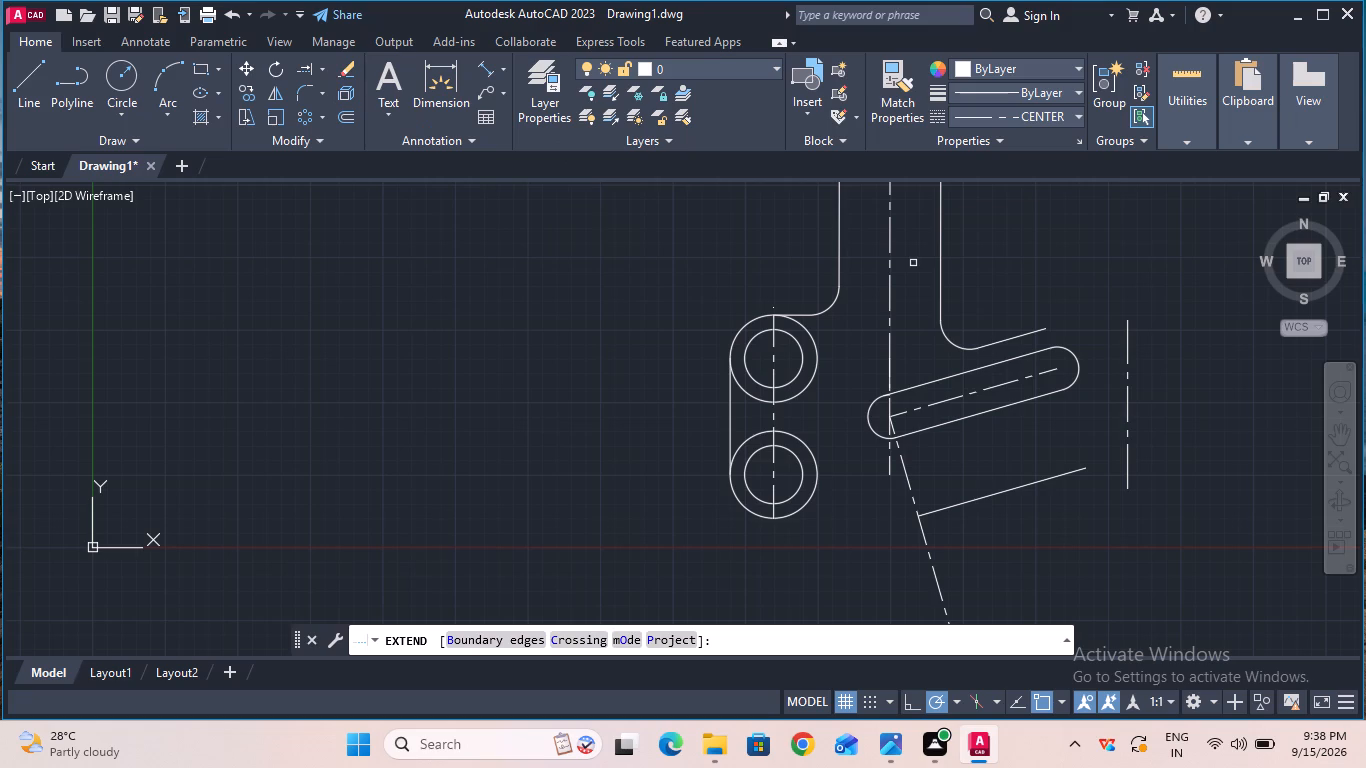
click(1071, 472)
key(grave)
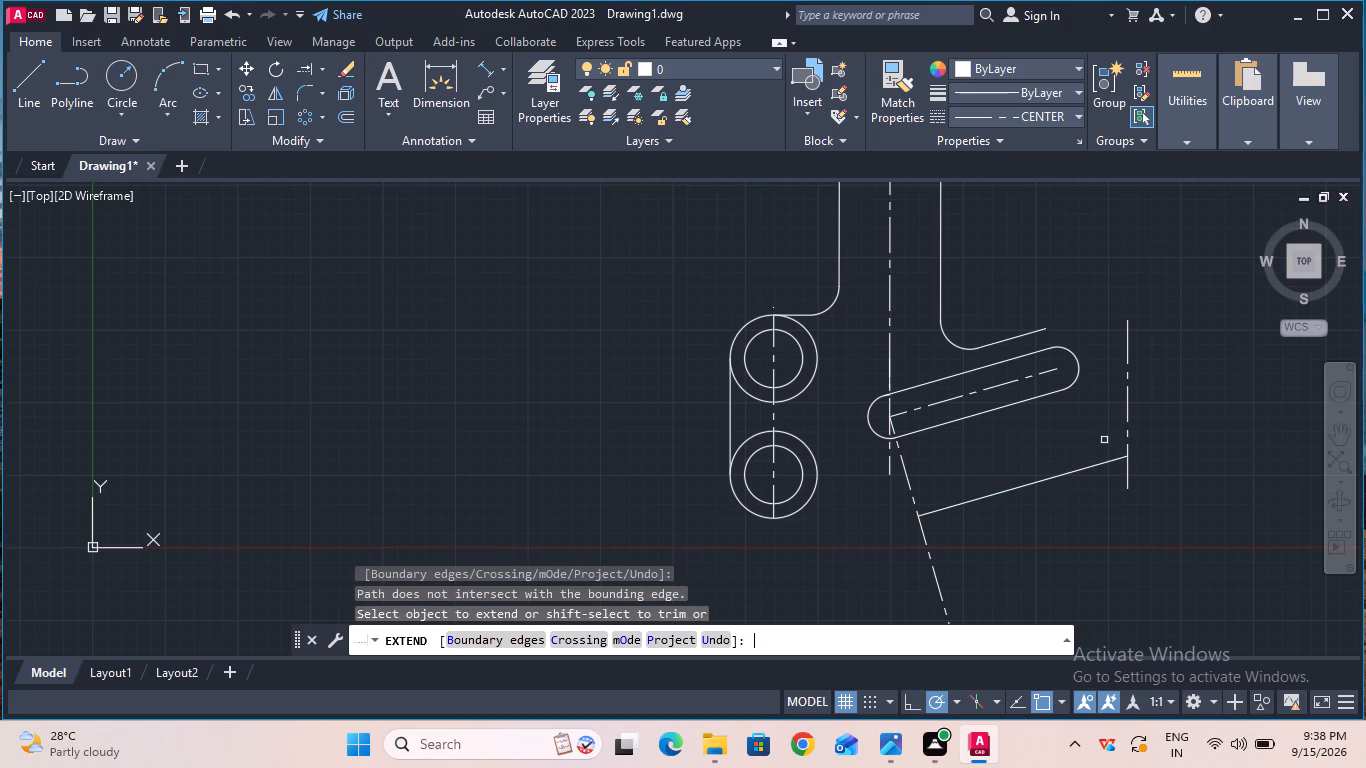
key(Escape)
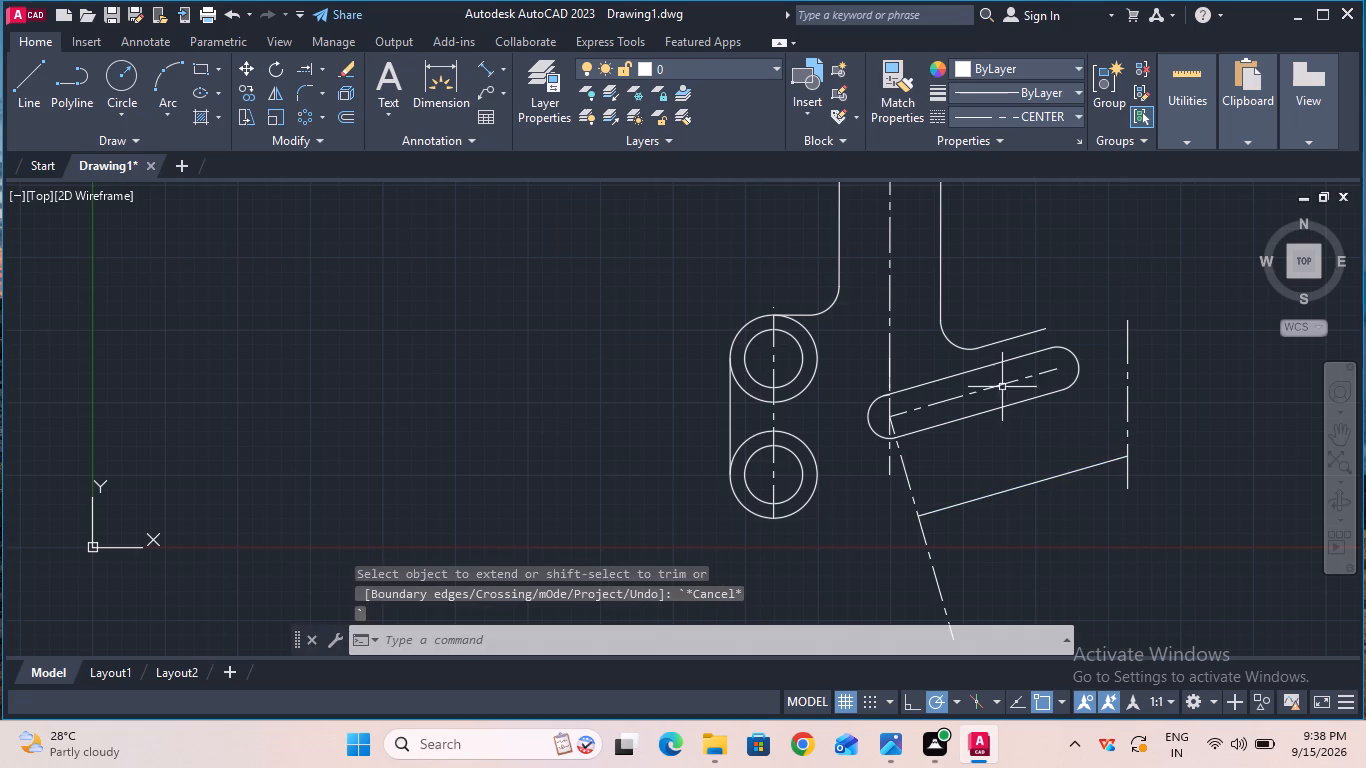
Add an aligned dimension along the full length of the lower slanted line, placed just below it.
click(482, 74)
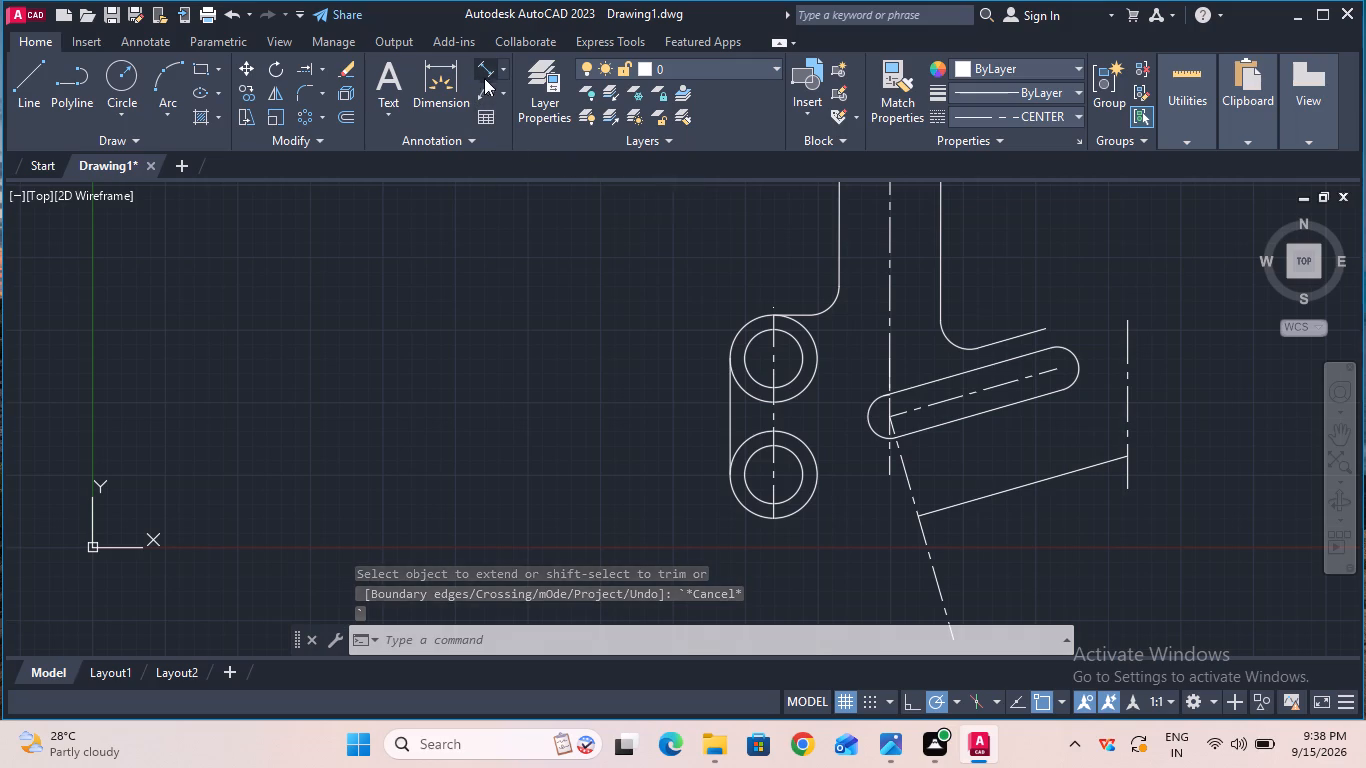
click(916, 515)
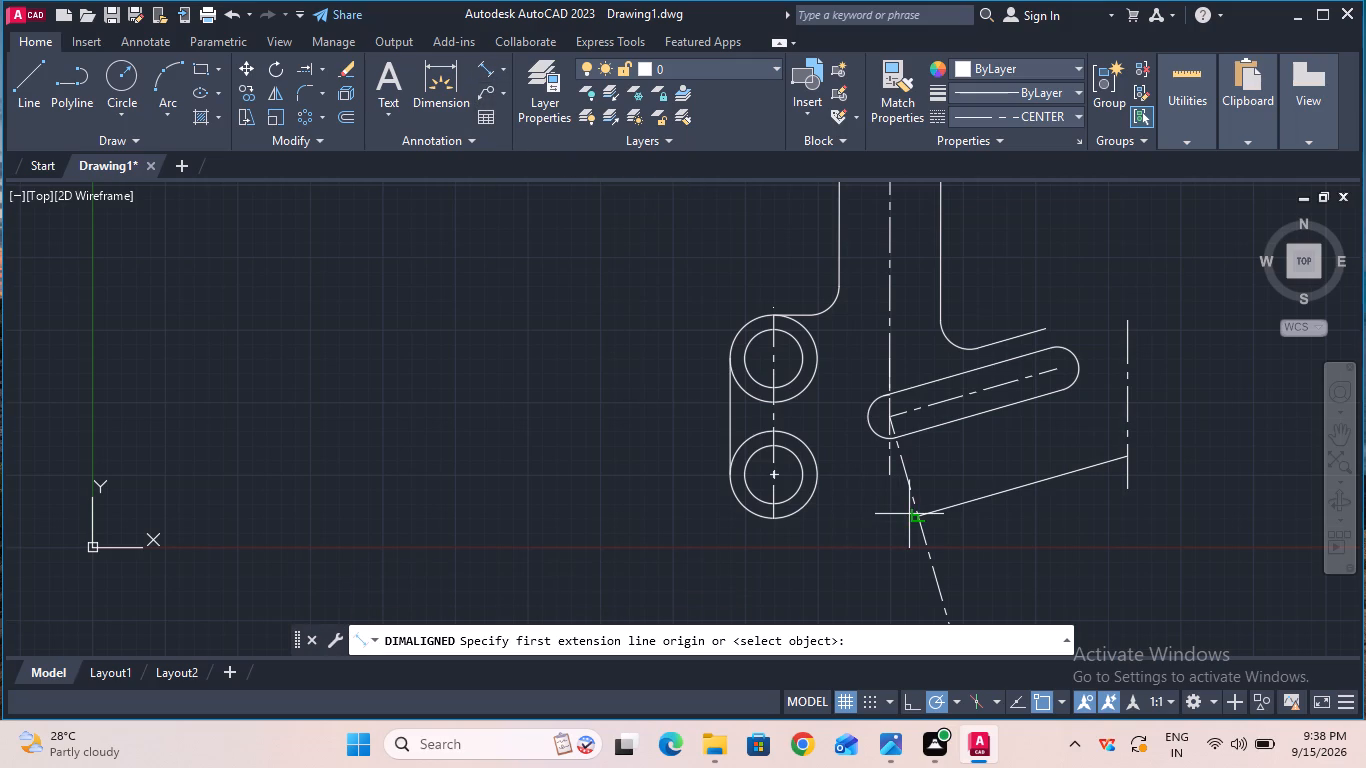
click(1125, 462)
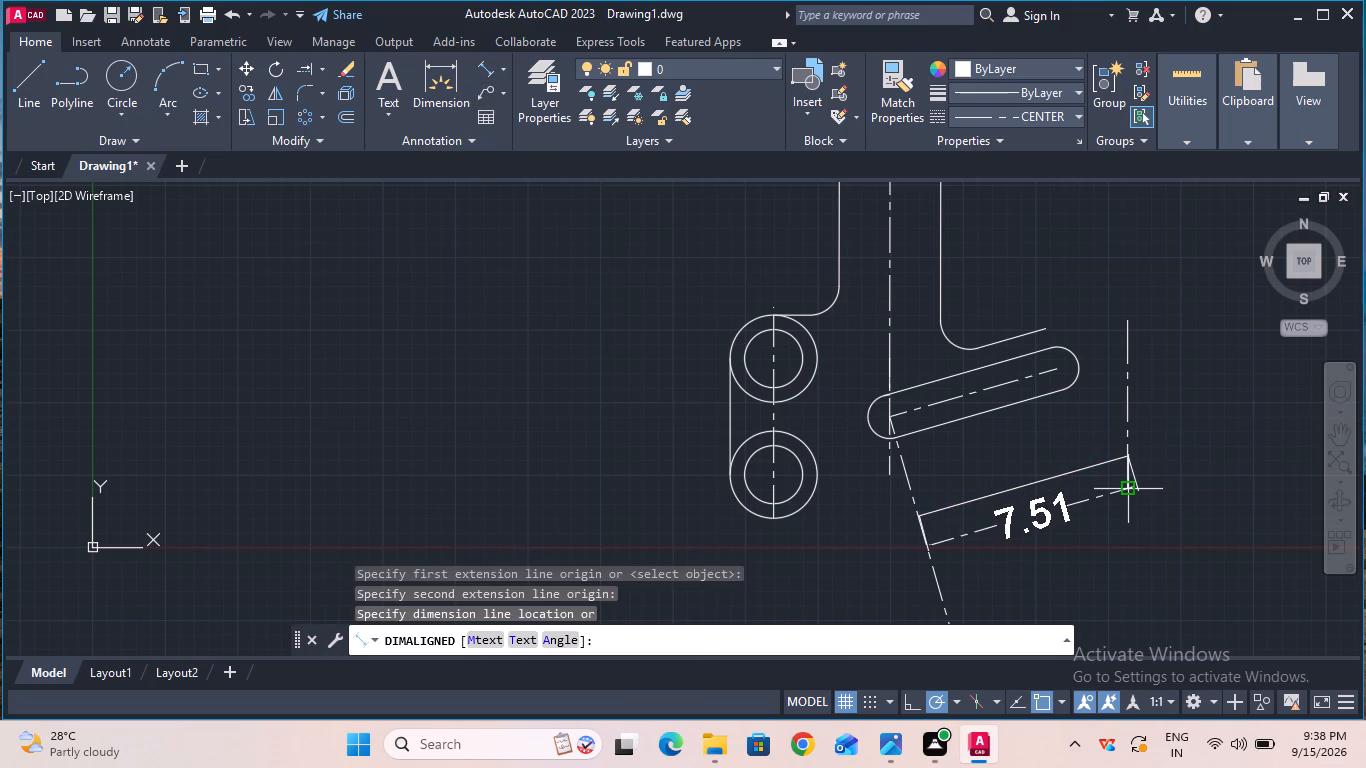
click(1129, 487)
key(Escape)
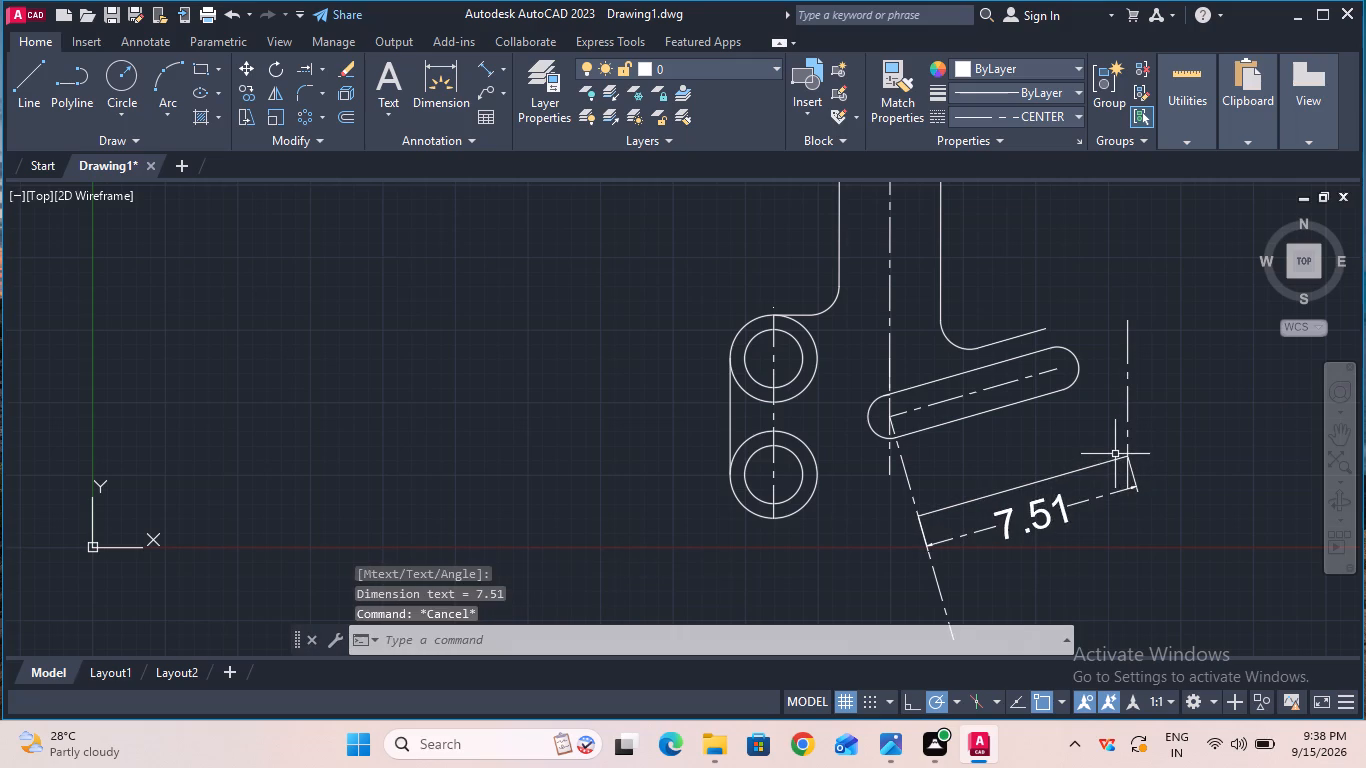
Erase the aligned dimension placed below the lower slanted line.
click(1022, 525)
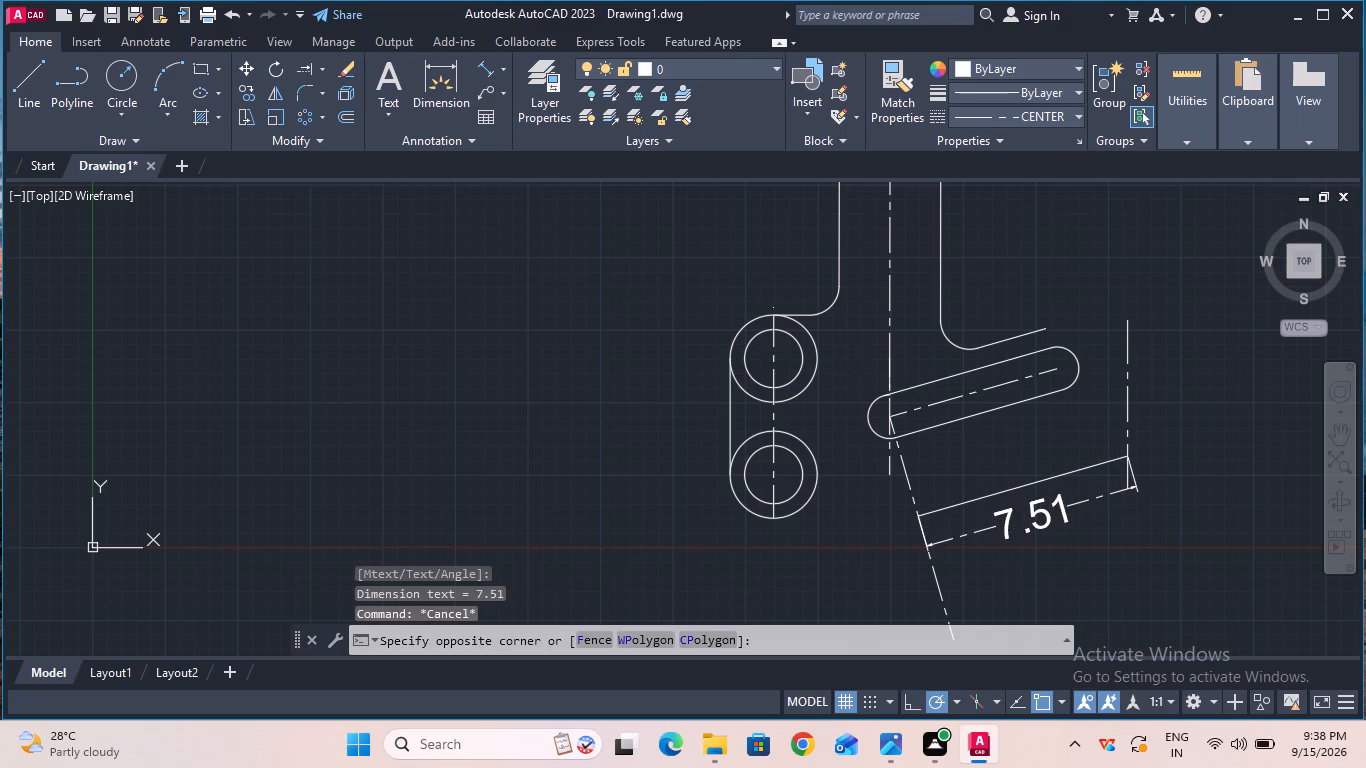
click(1067, 504)
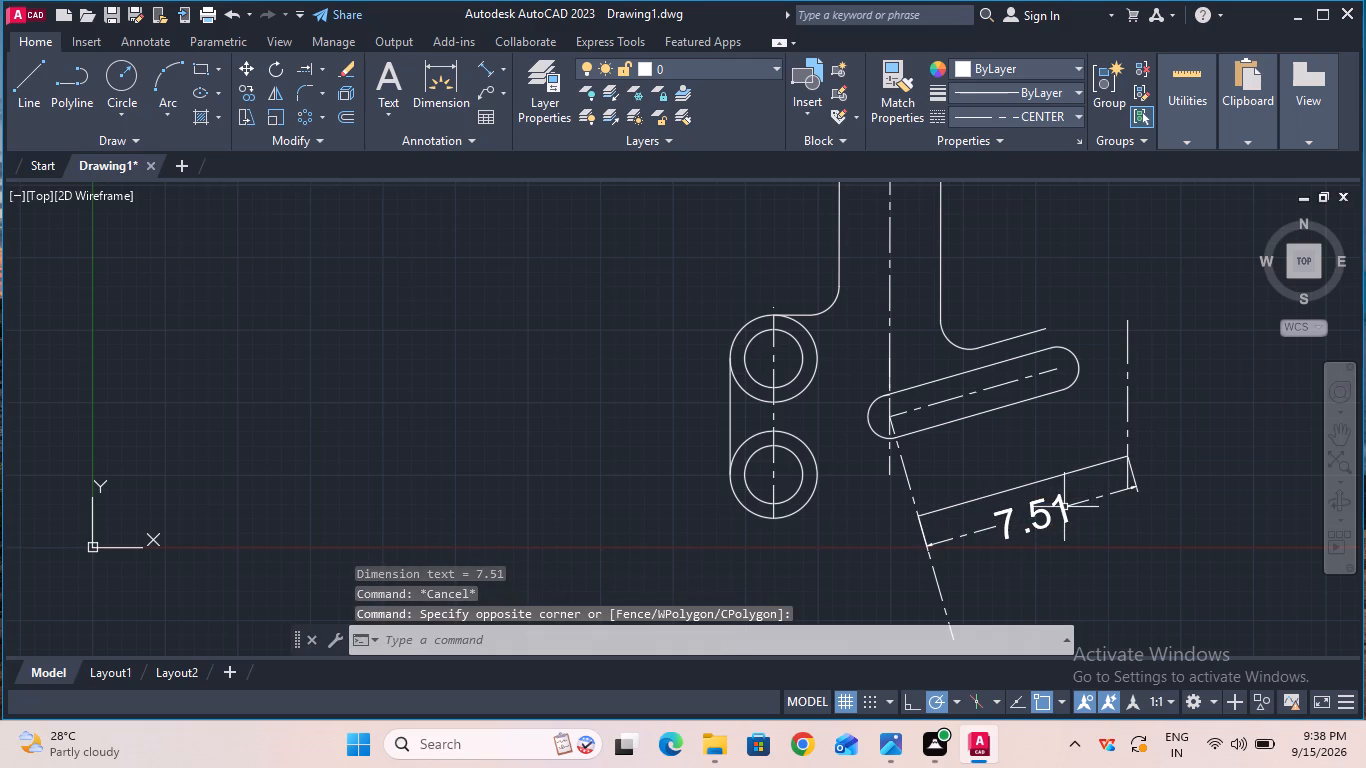
click(340, 74)
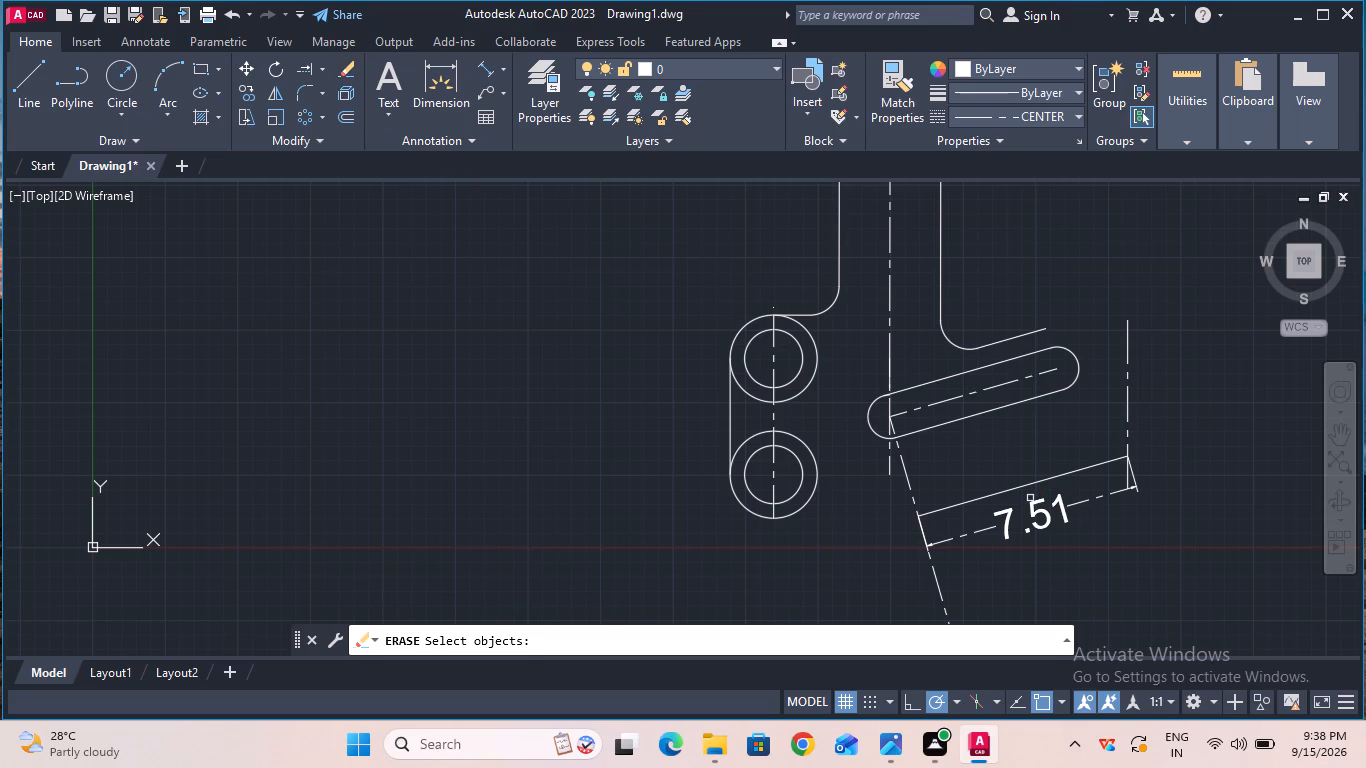
click(1036, 509)
key(Return)
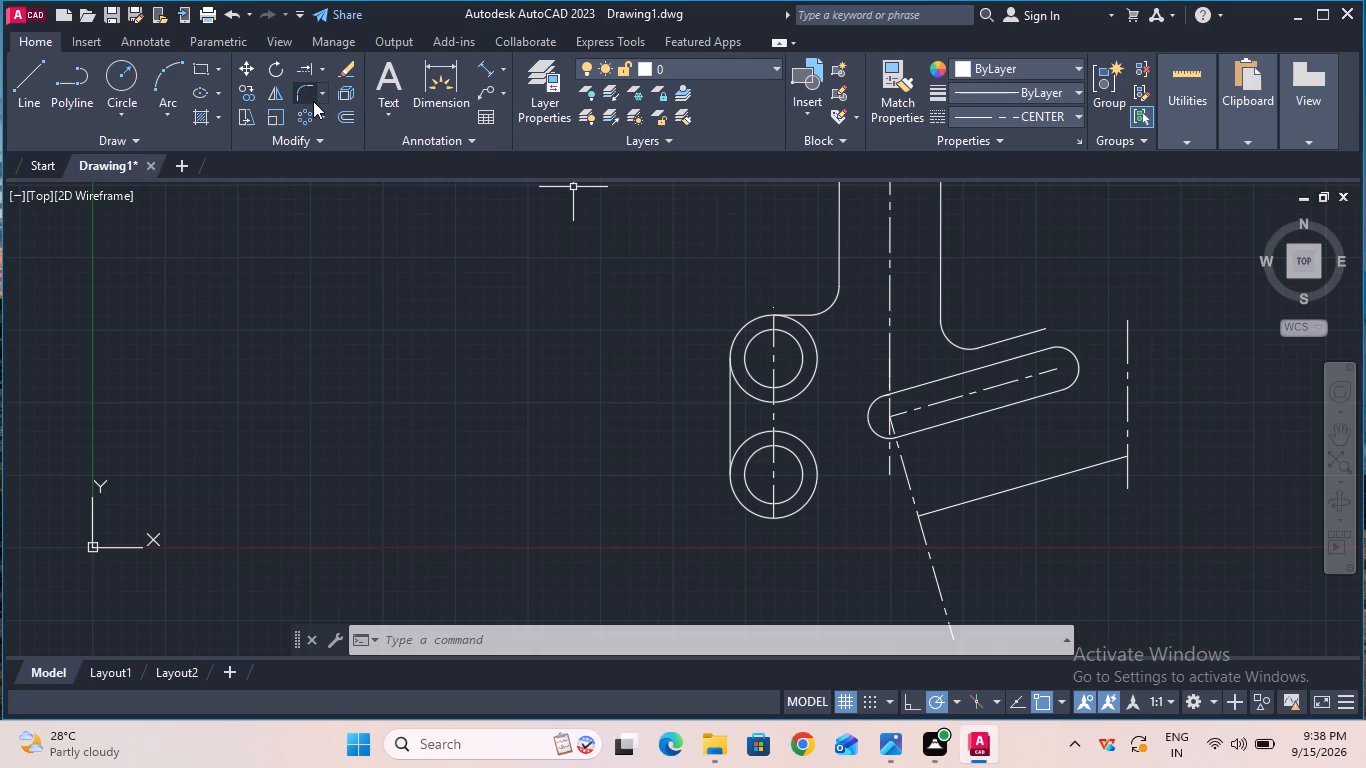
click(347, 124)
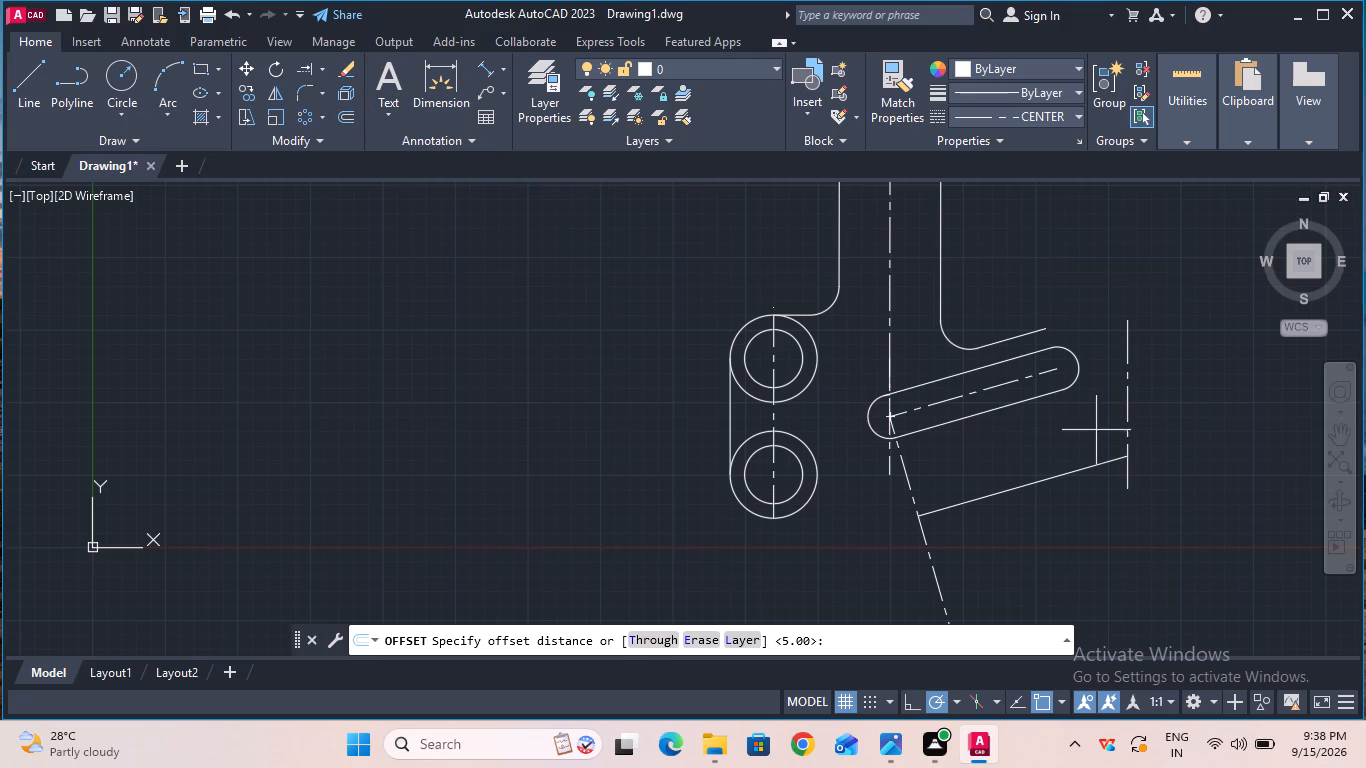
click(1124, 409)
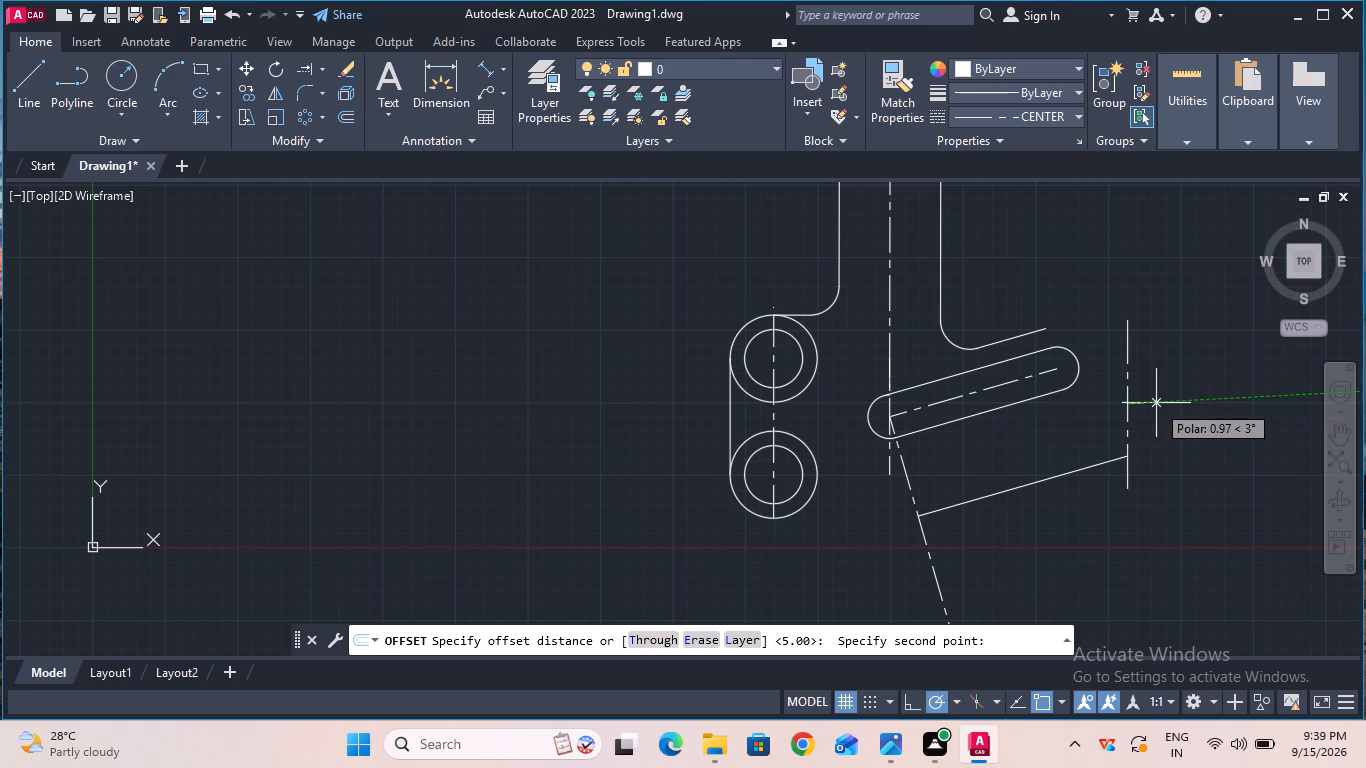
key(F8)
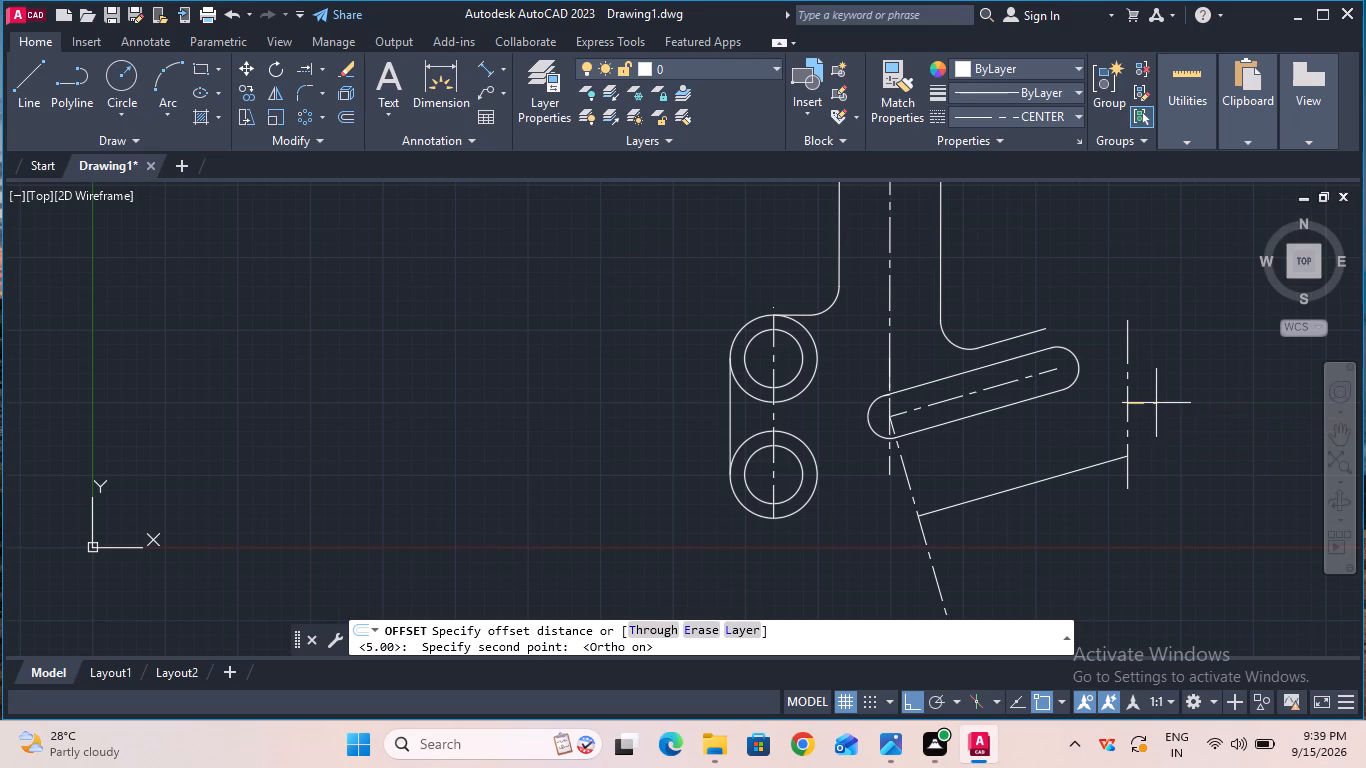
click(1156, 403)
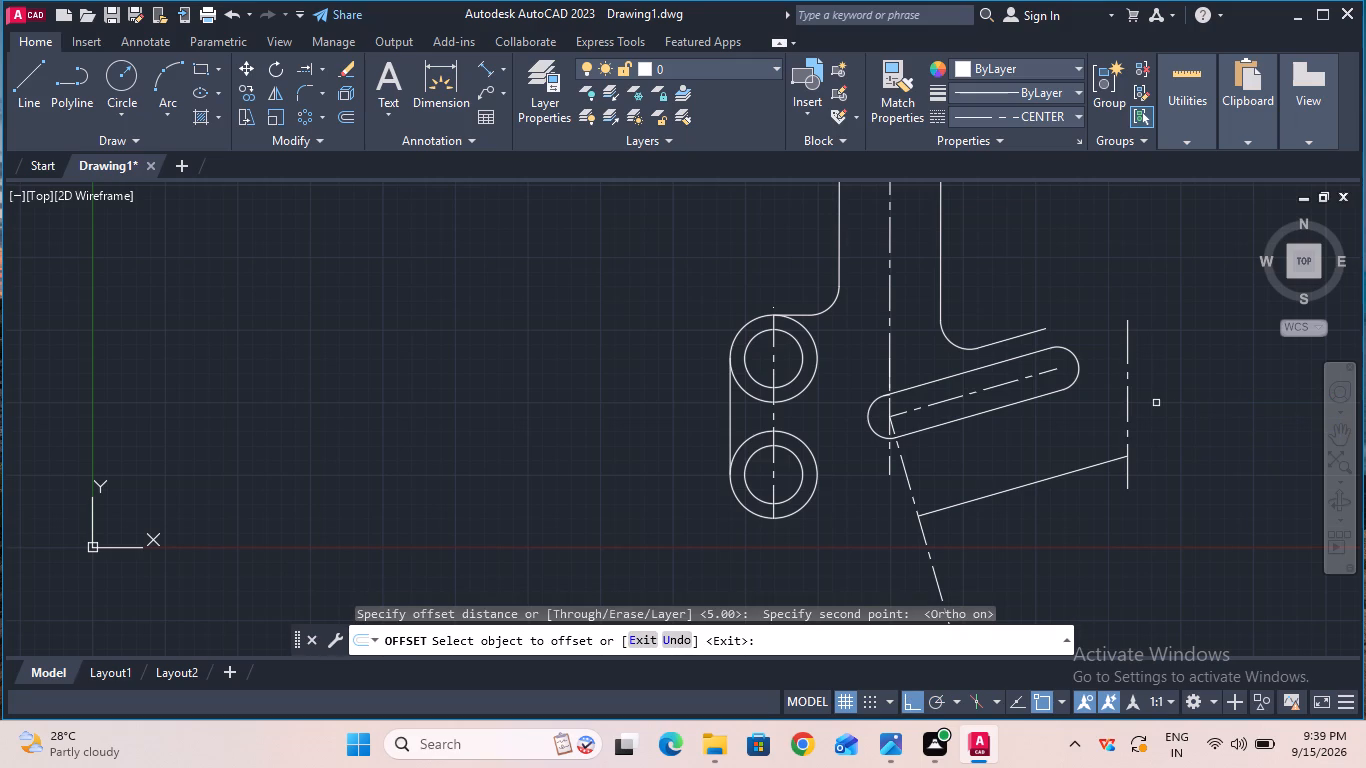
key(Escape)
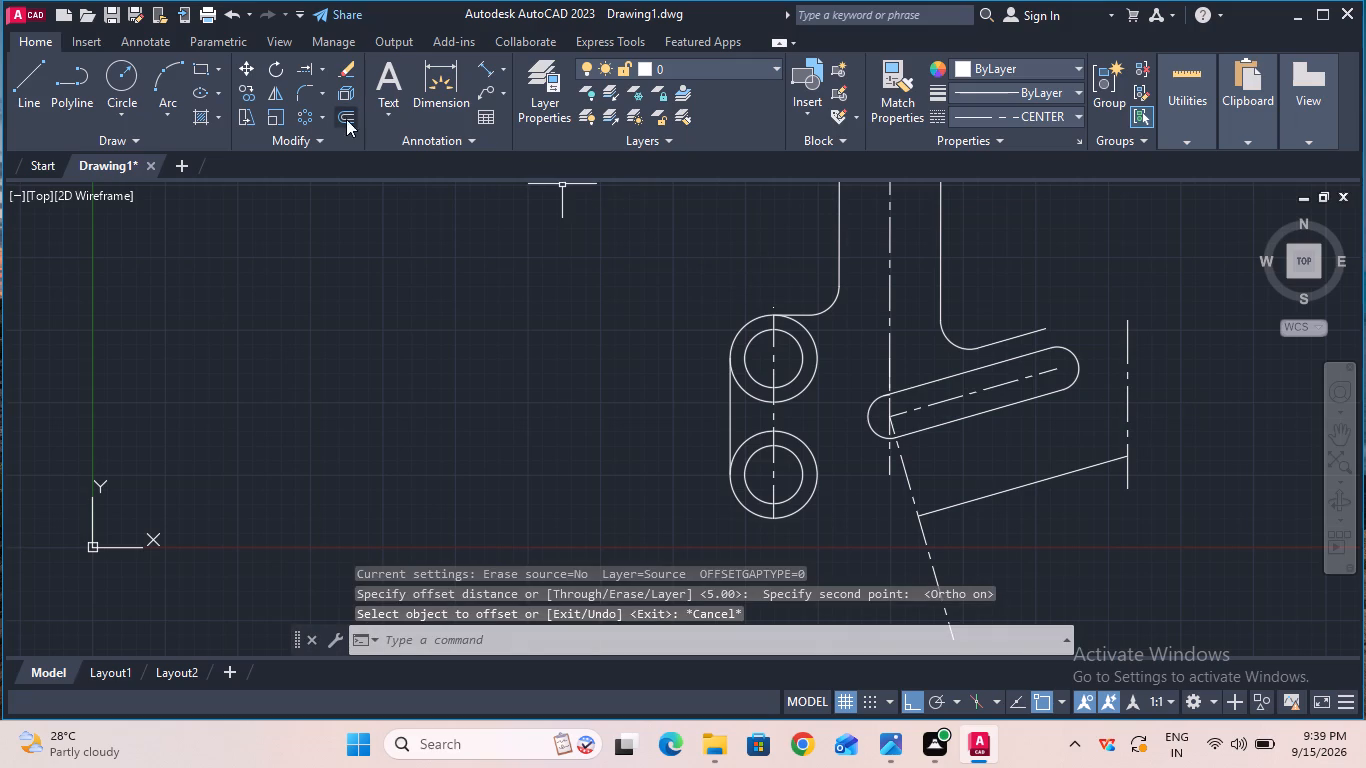
Offset the vertical dash-dot line beyond the slot's rounded right end by 0.49, away from the slot.
click(346, 111)
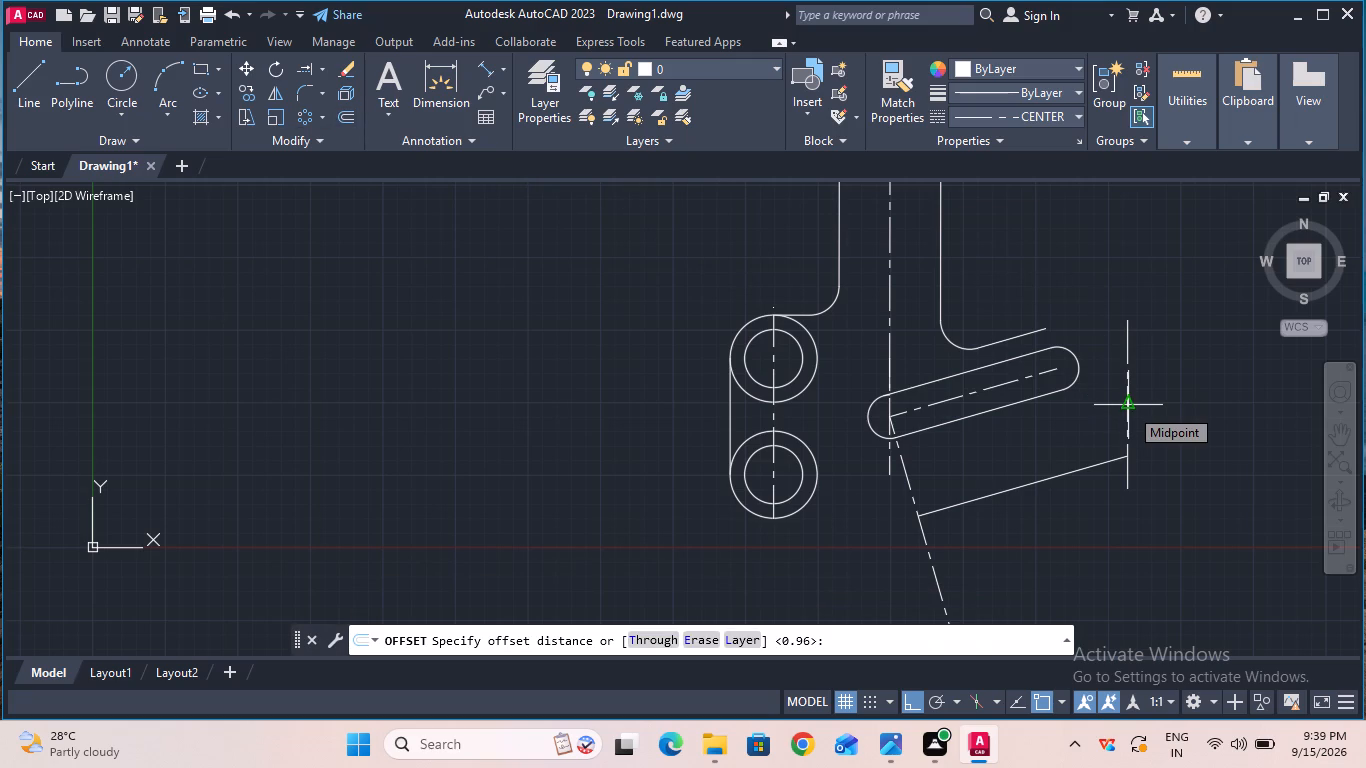
click(1129, 407)
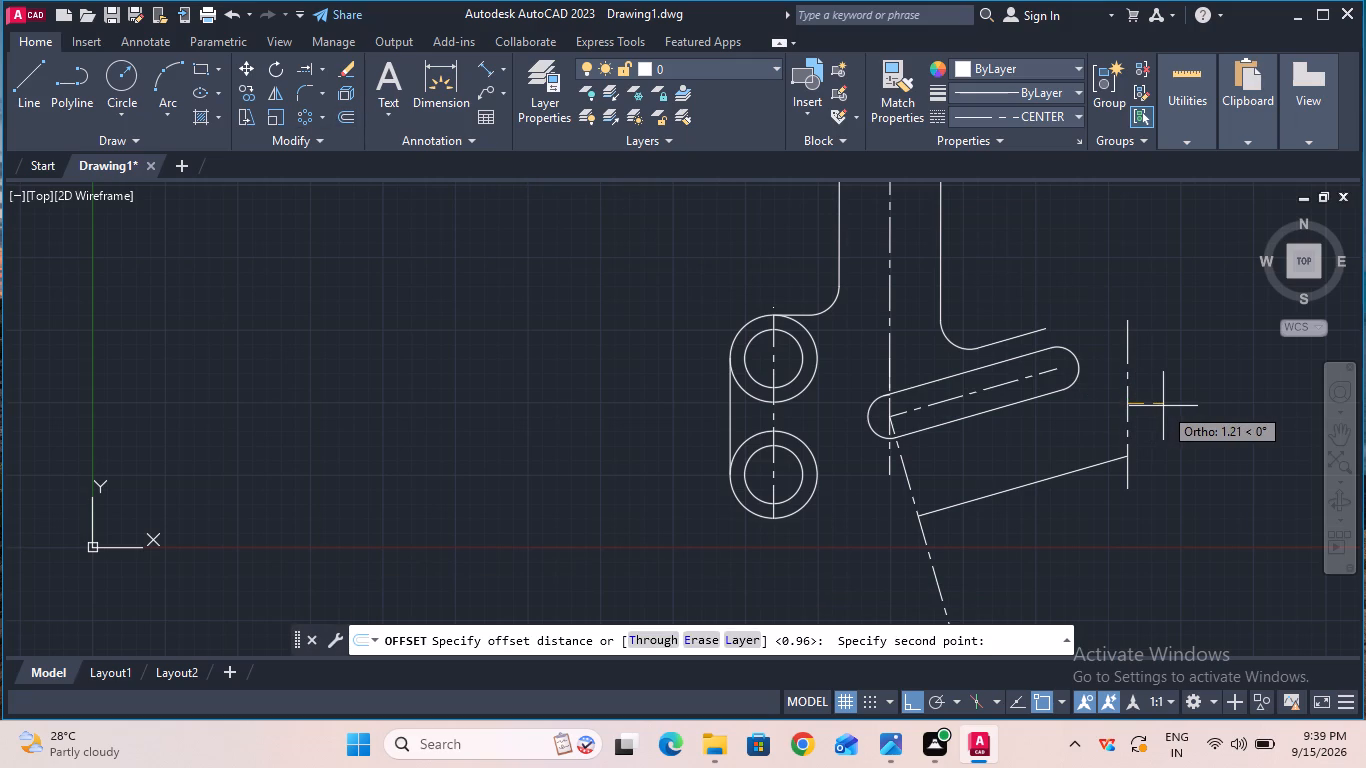
key(0)
text(.49)
key(Return)
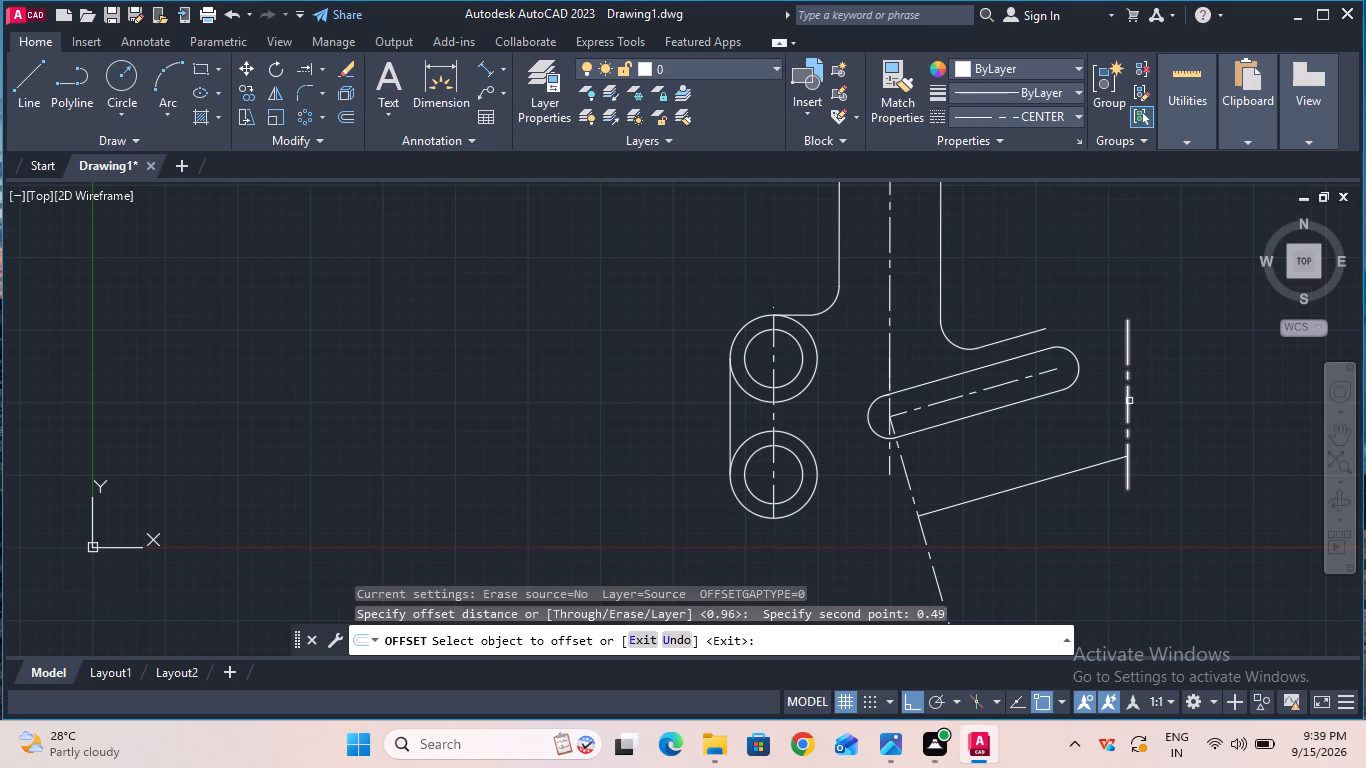
click(1129, 401)
click(1168, 409)
key(Escape)
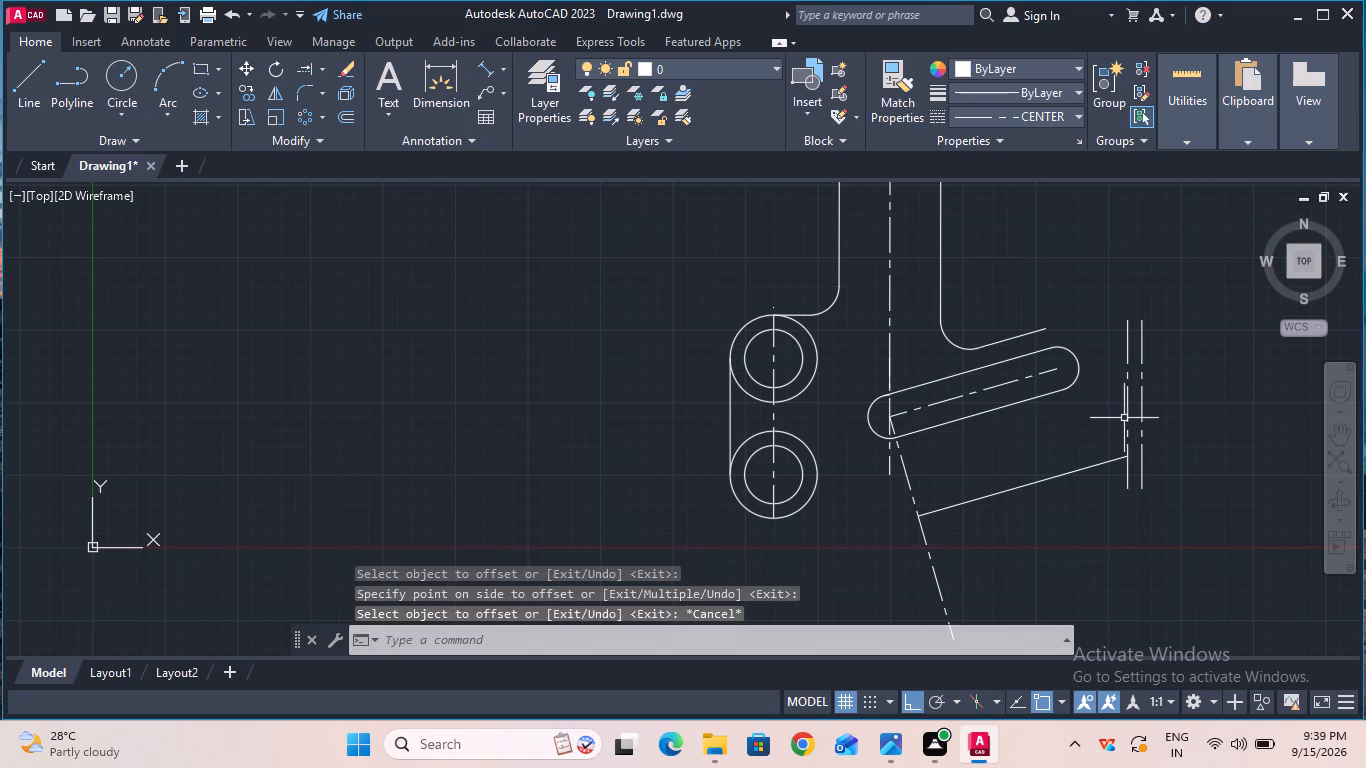
Delete the original vertical line, the one of the pair nearer the slot.
click(1127, 418)
key(Delete)
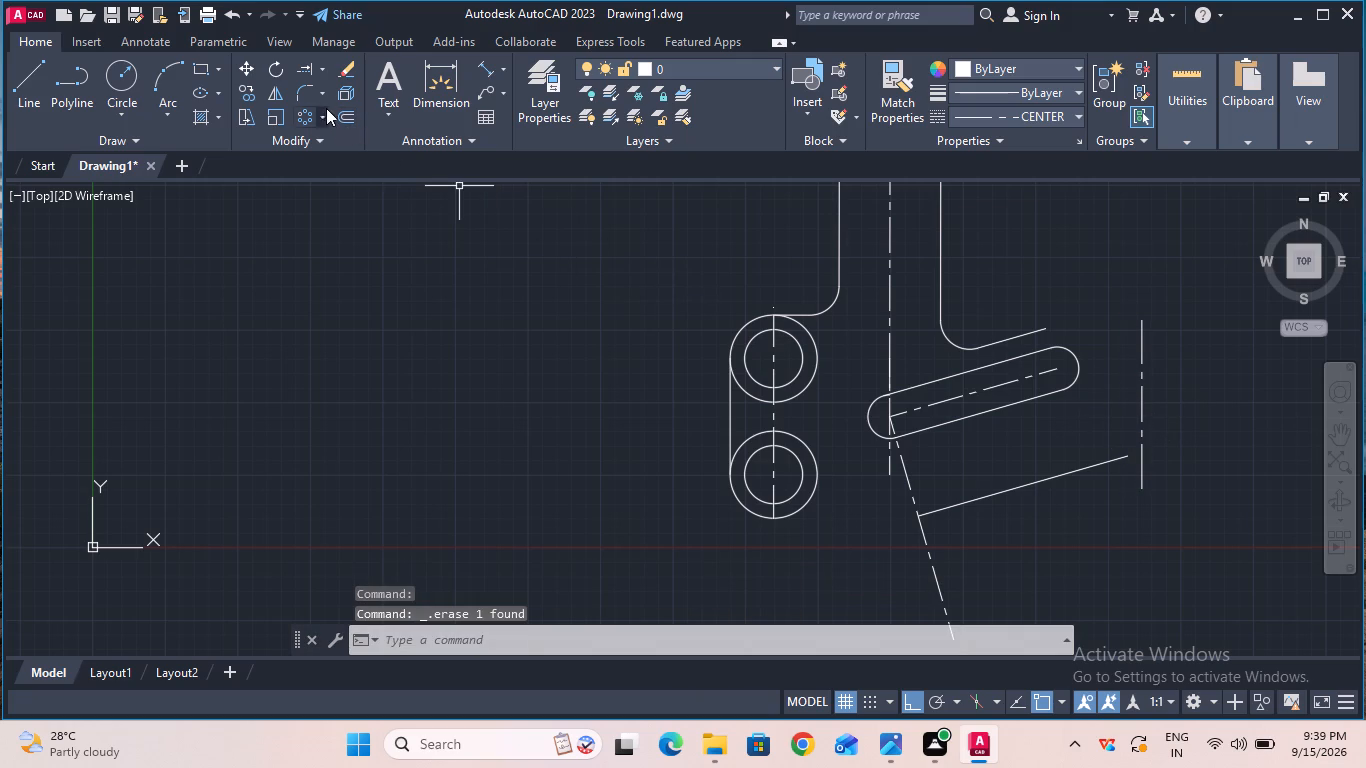
Extend the upper end of the lower slanted line to the remaining vertical line.
click(310, 71)
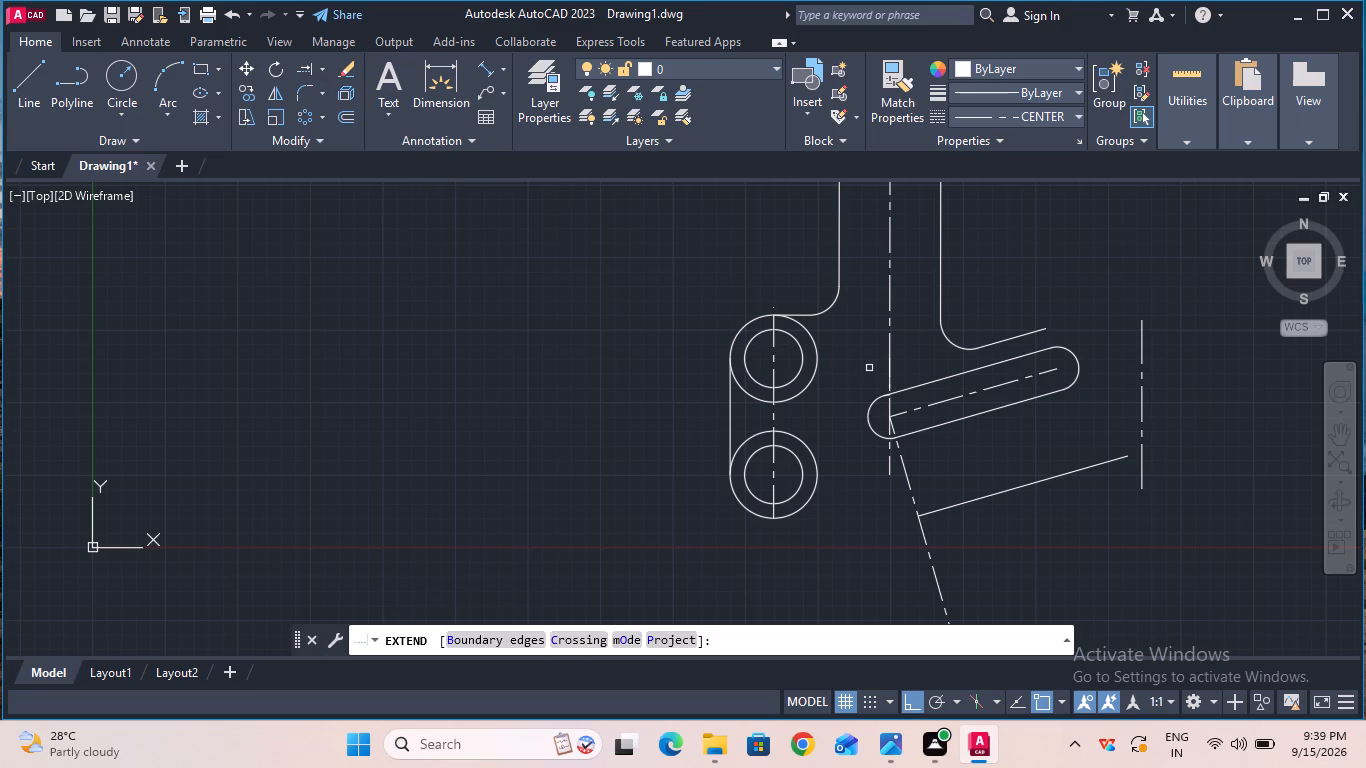
click(1113, 461)
key(Escape)
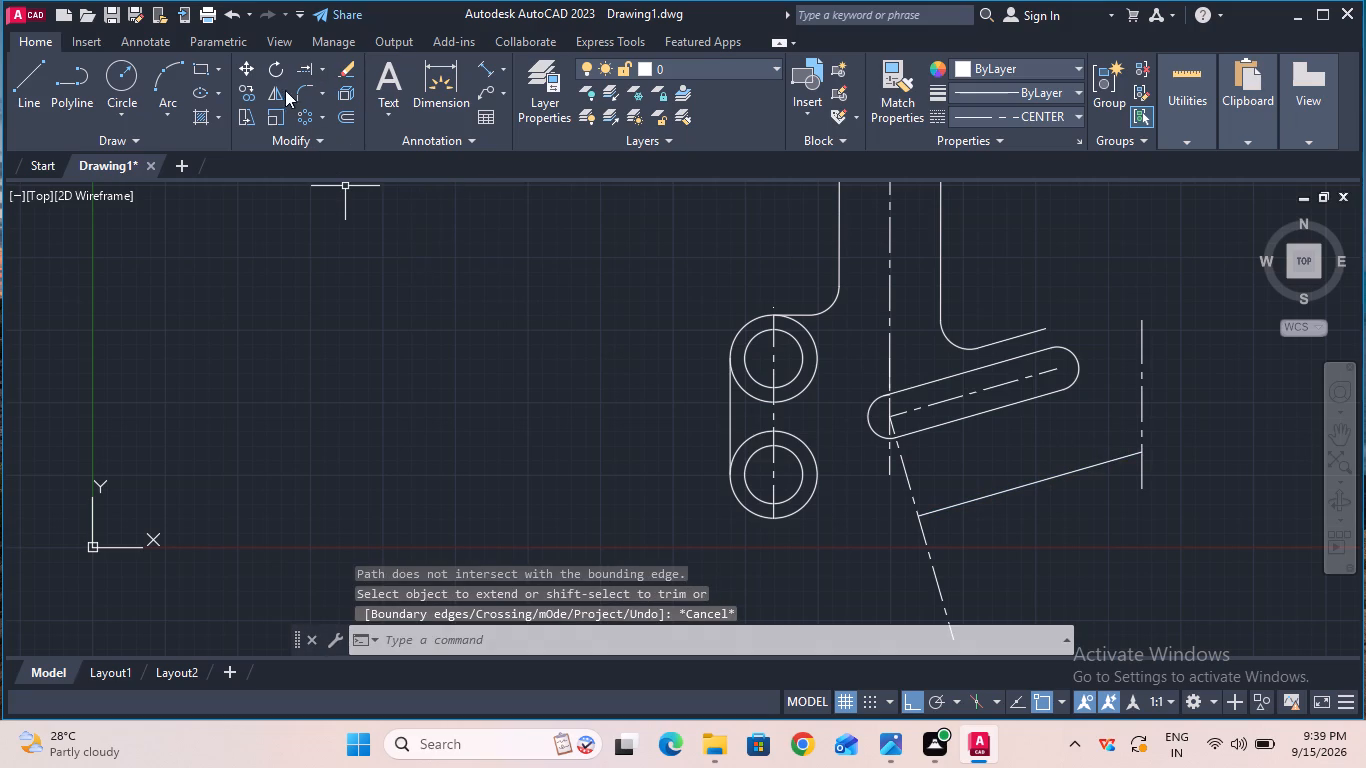
Measure the lower slanted line's full length with a temporary aligned dimension between its two ends.
click(482, 70)
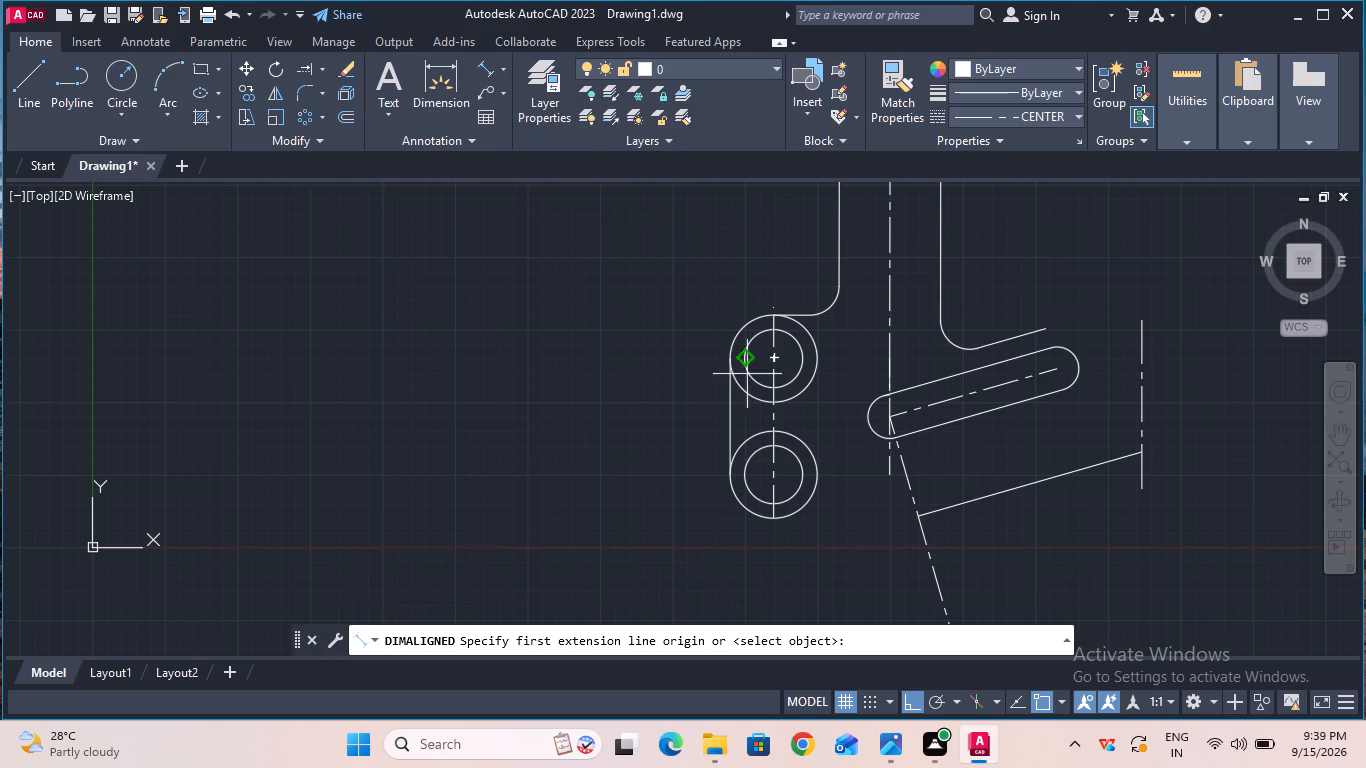
click(920, 518)
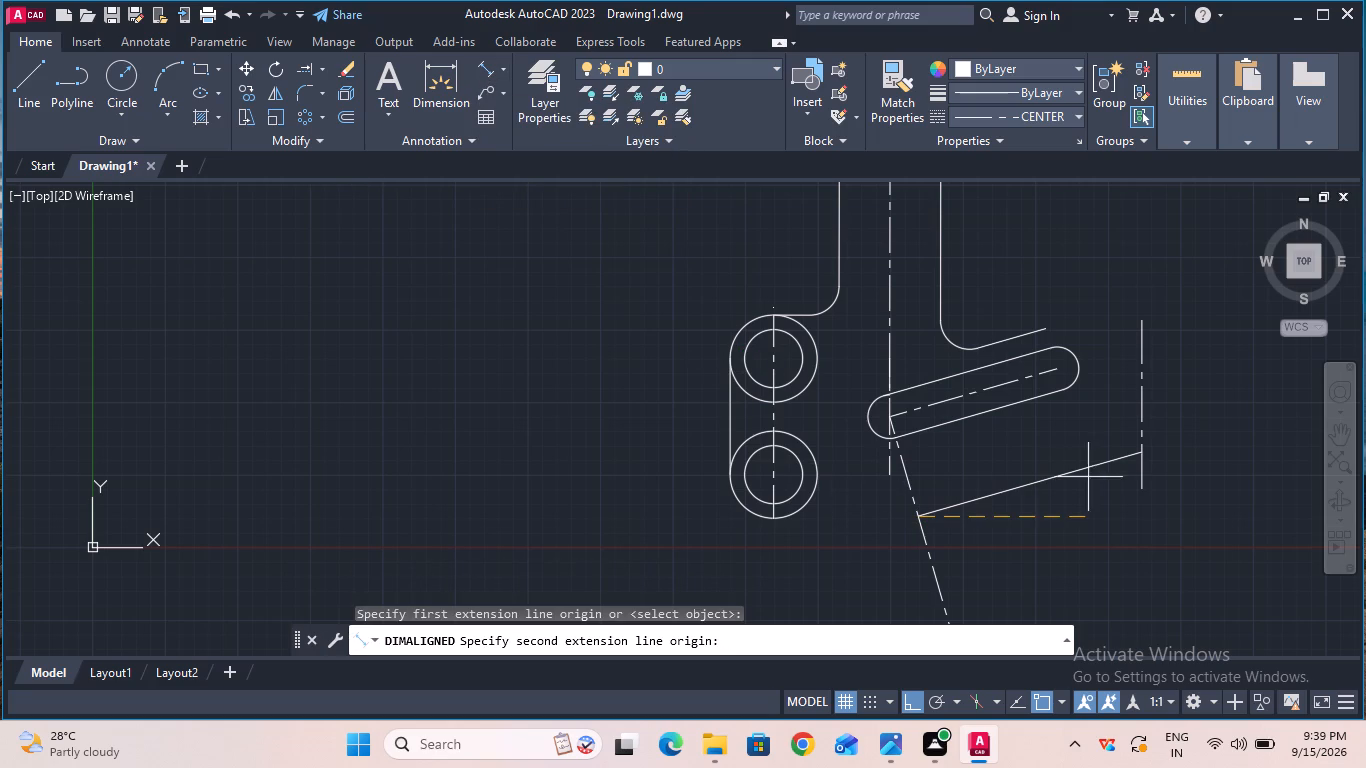
click(1136, 457)
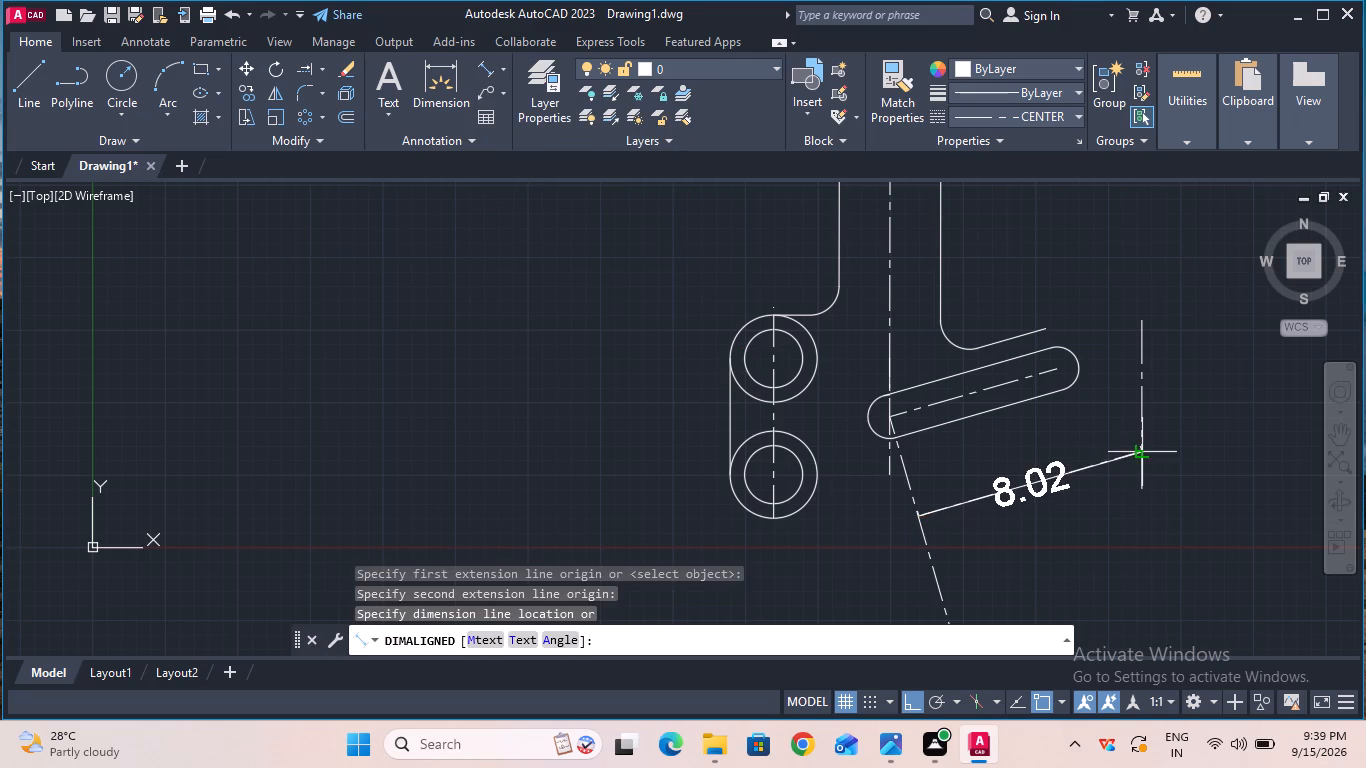
key(Escape)
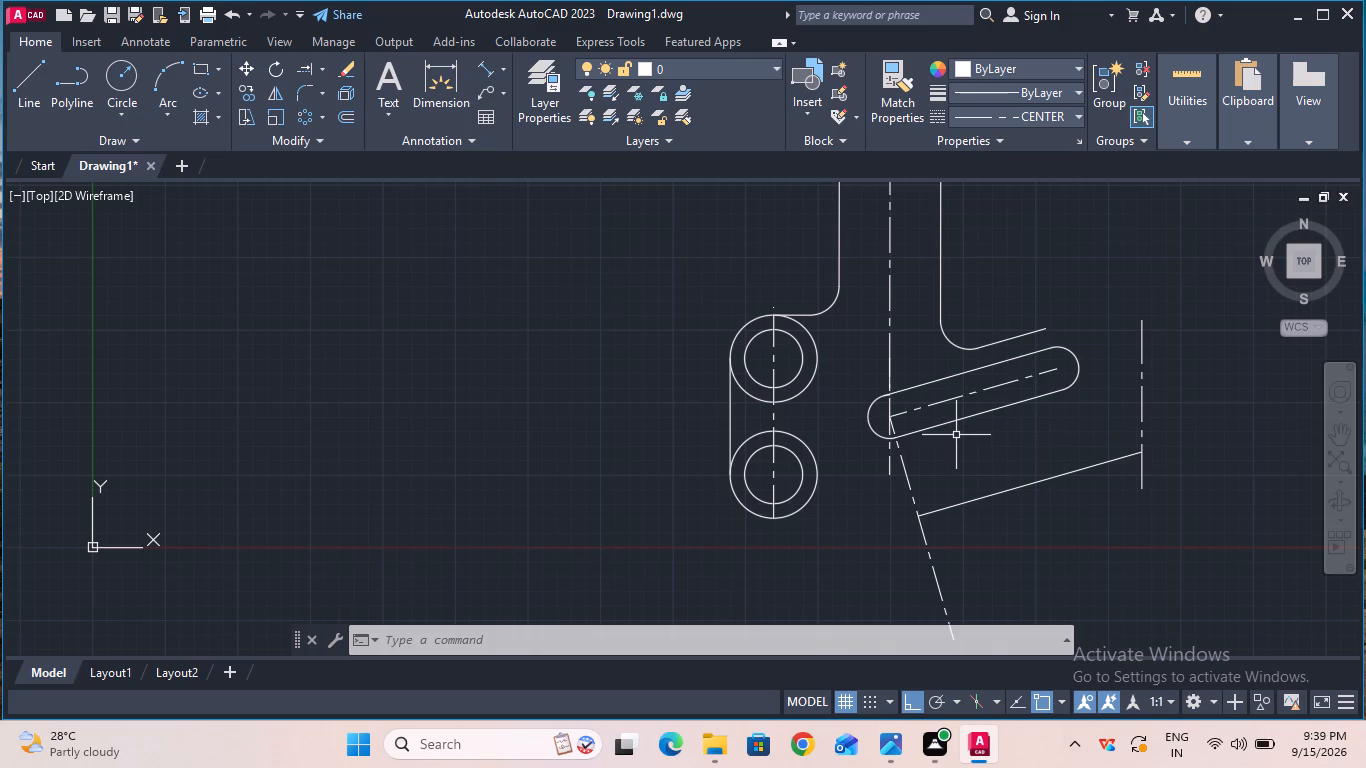
click(485, 66)
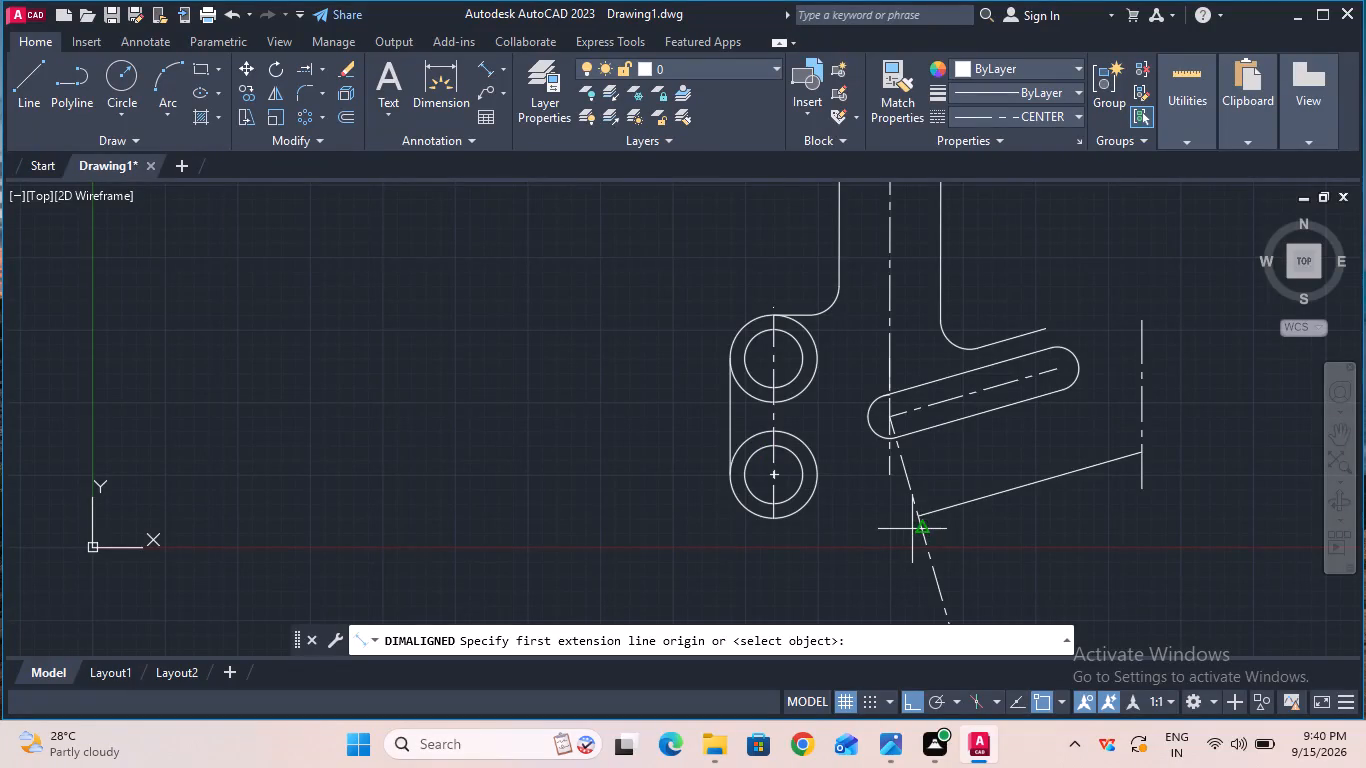
click(912, 521)
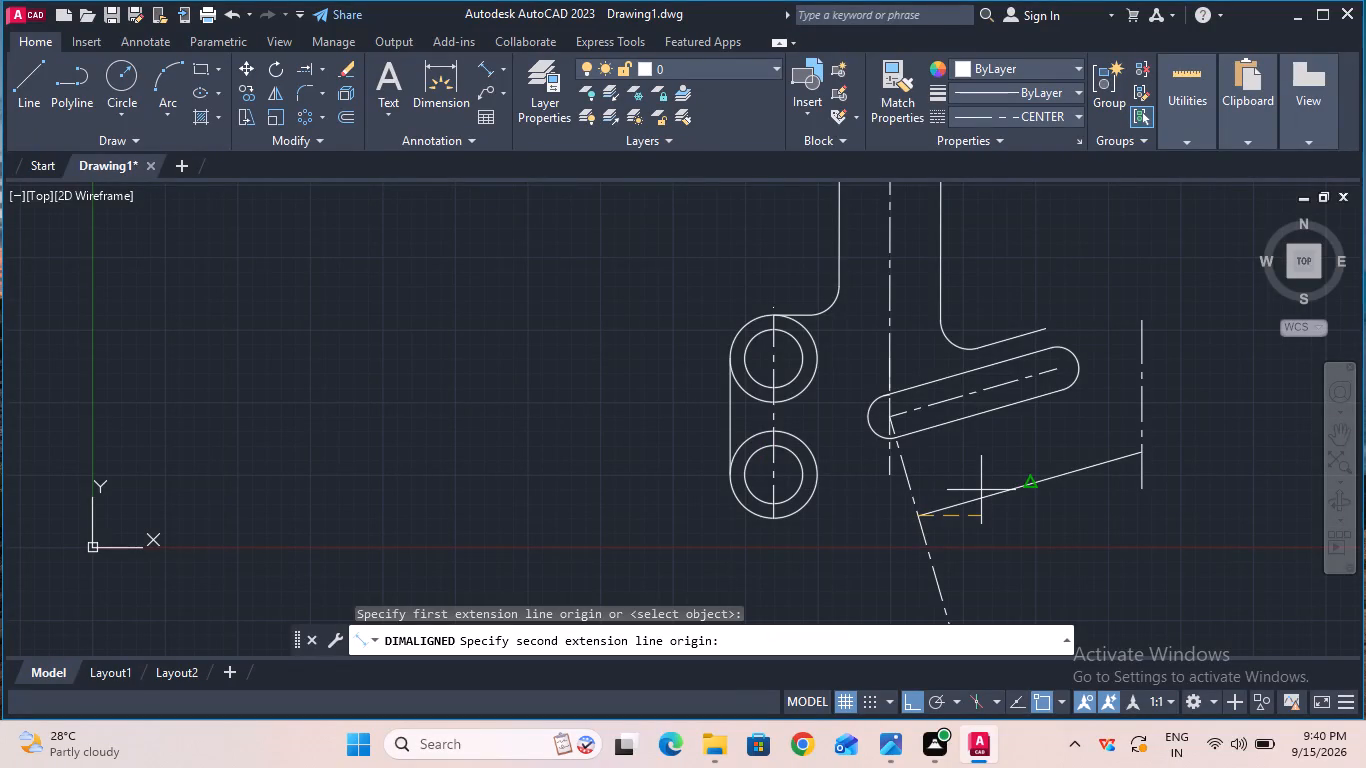
click(1142, 450)
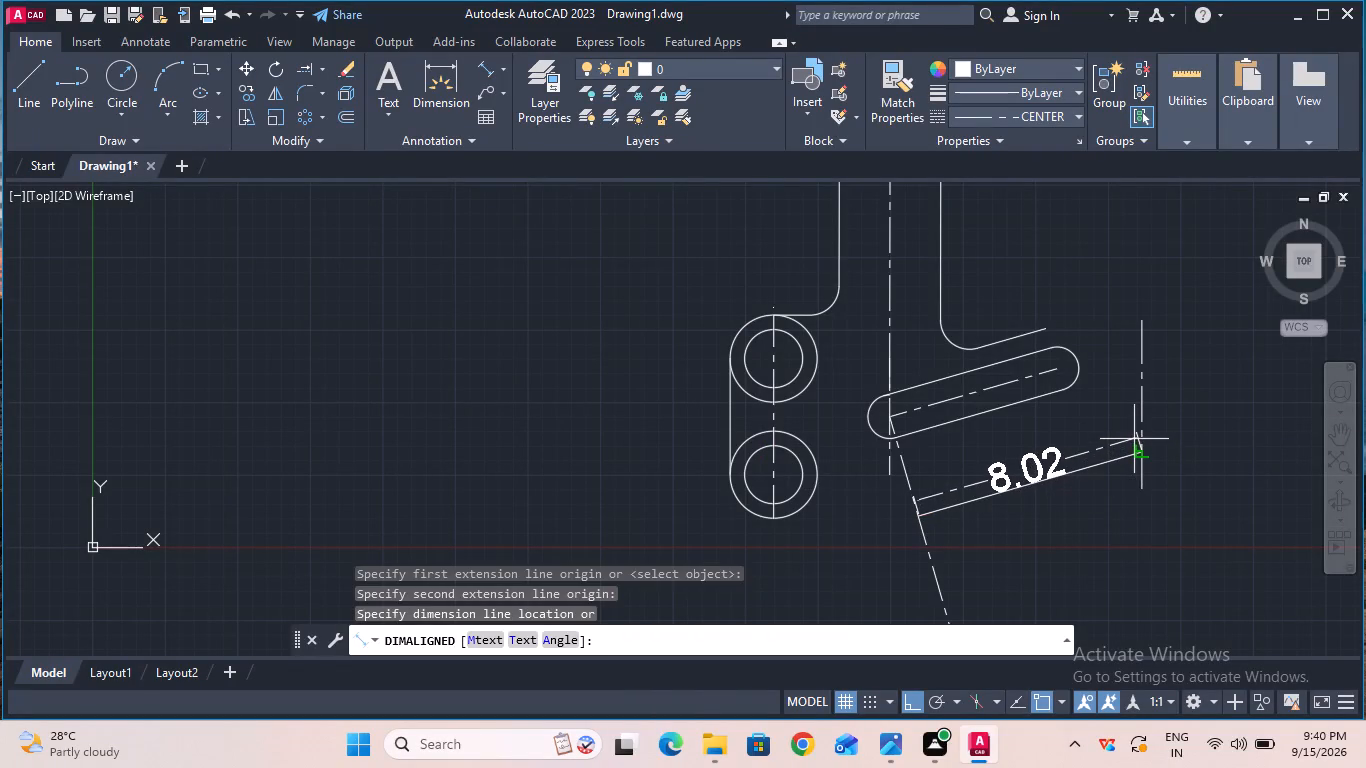
key(Escape)
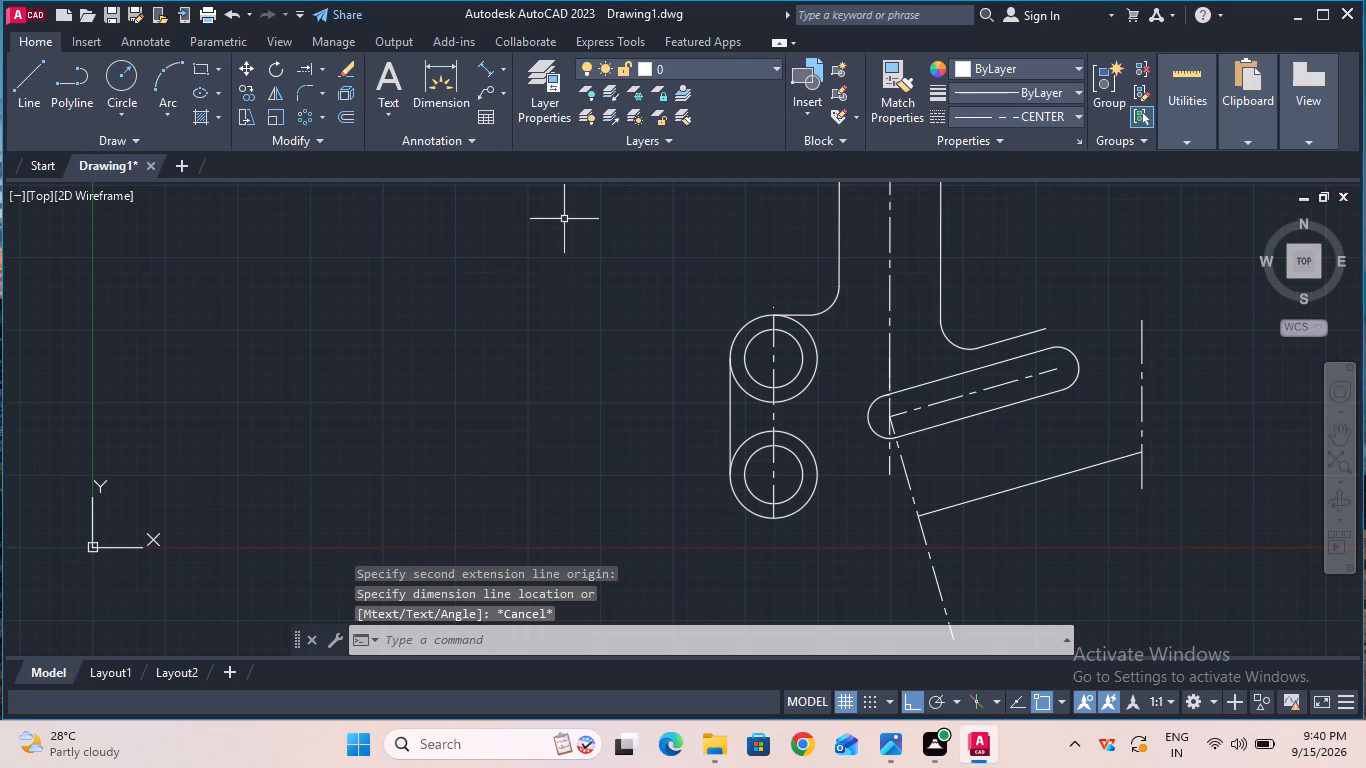
Measure the lower slanted line's horizontal span with a temporary linear dimension between its two ends.
click(500, 71)
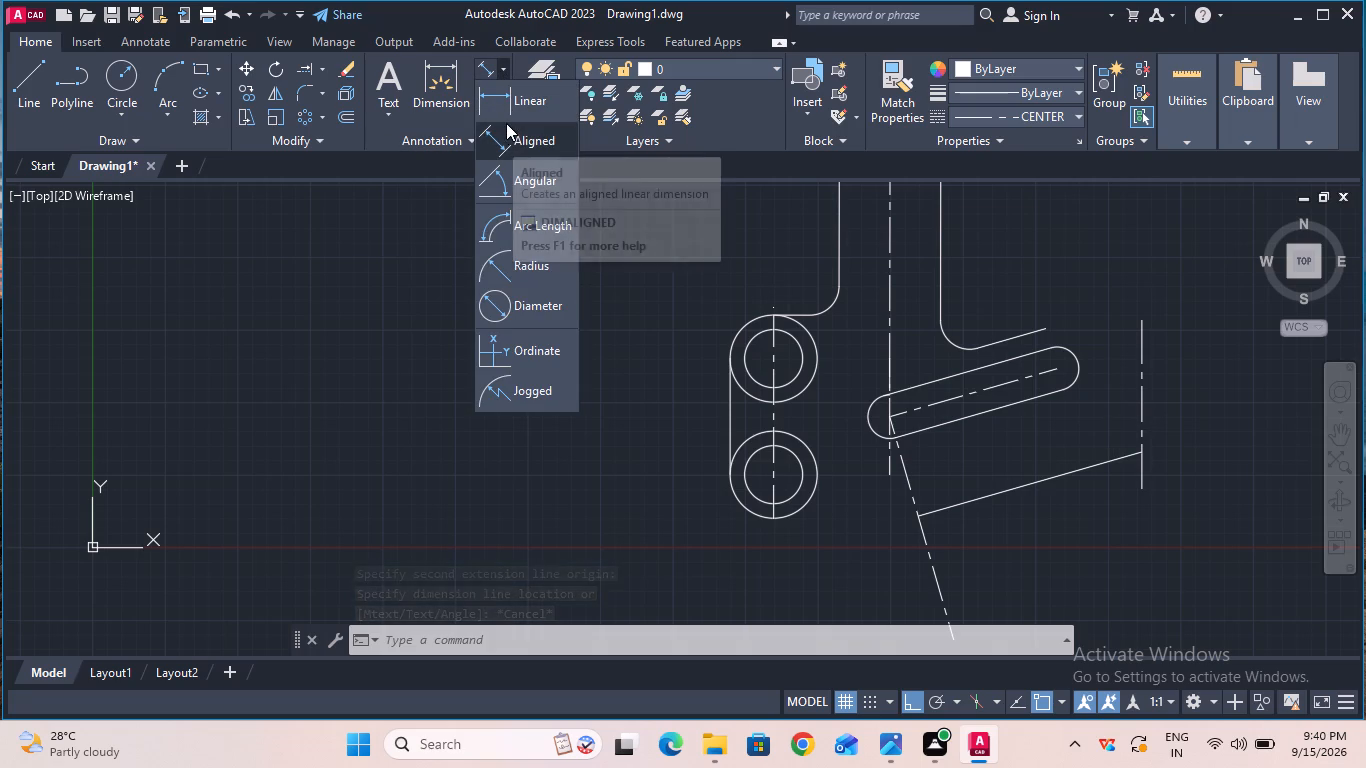
click(504, 116)
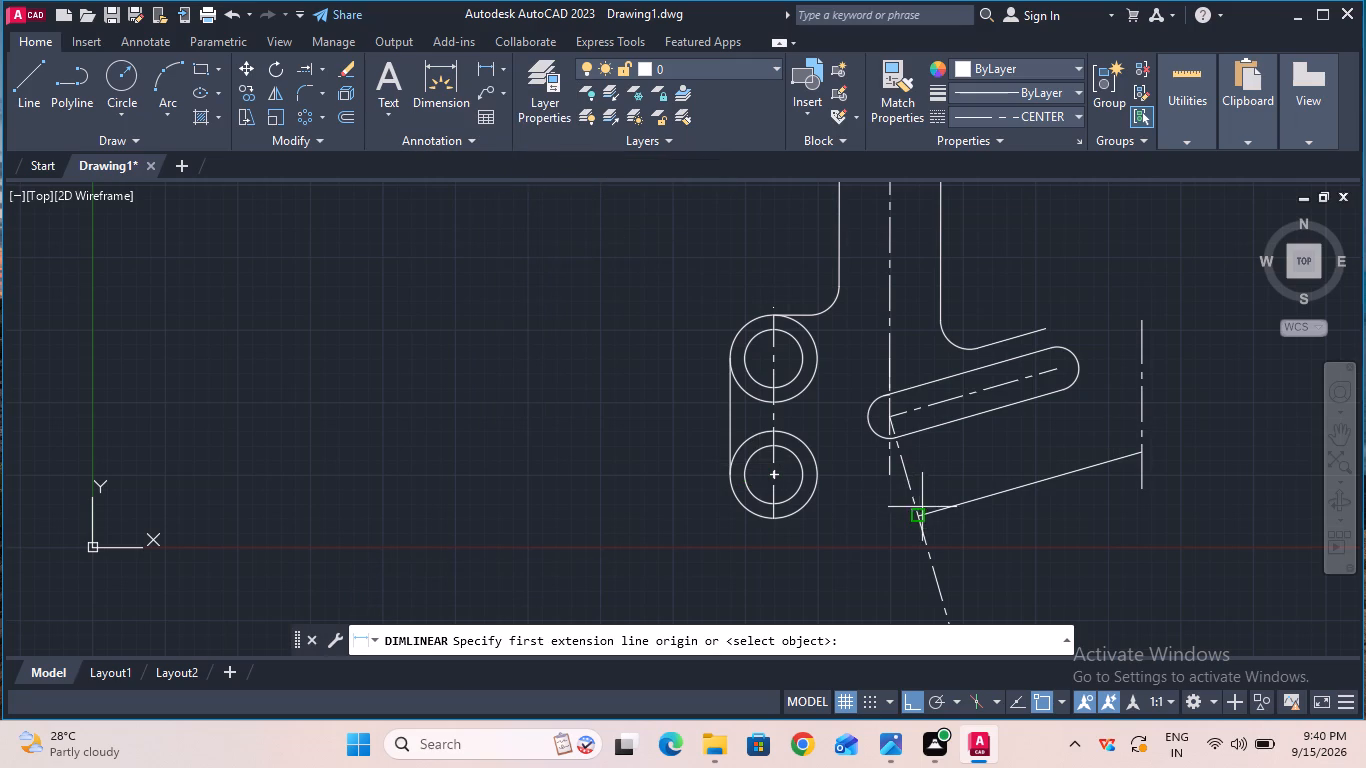
click(917, 511)
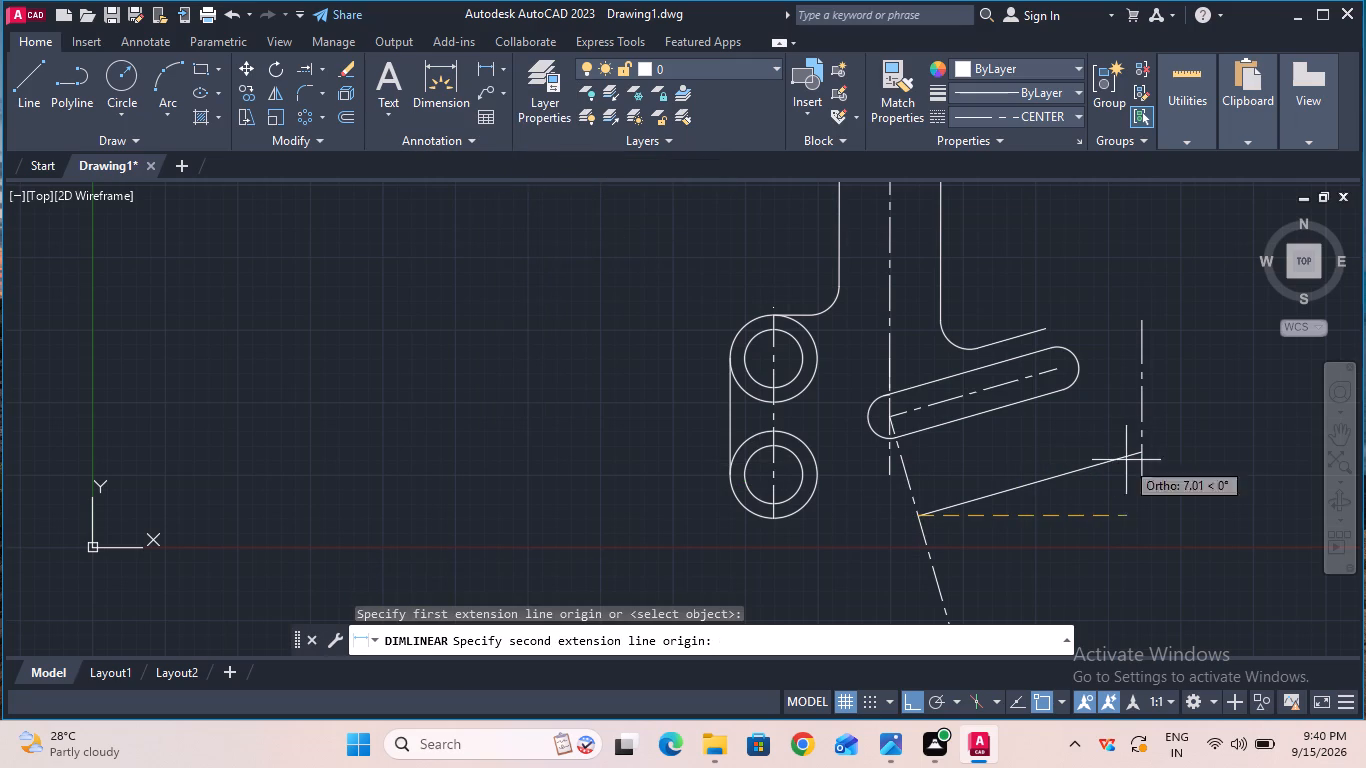
click(1139, 457)
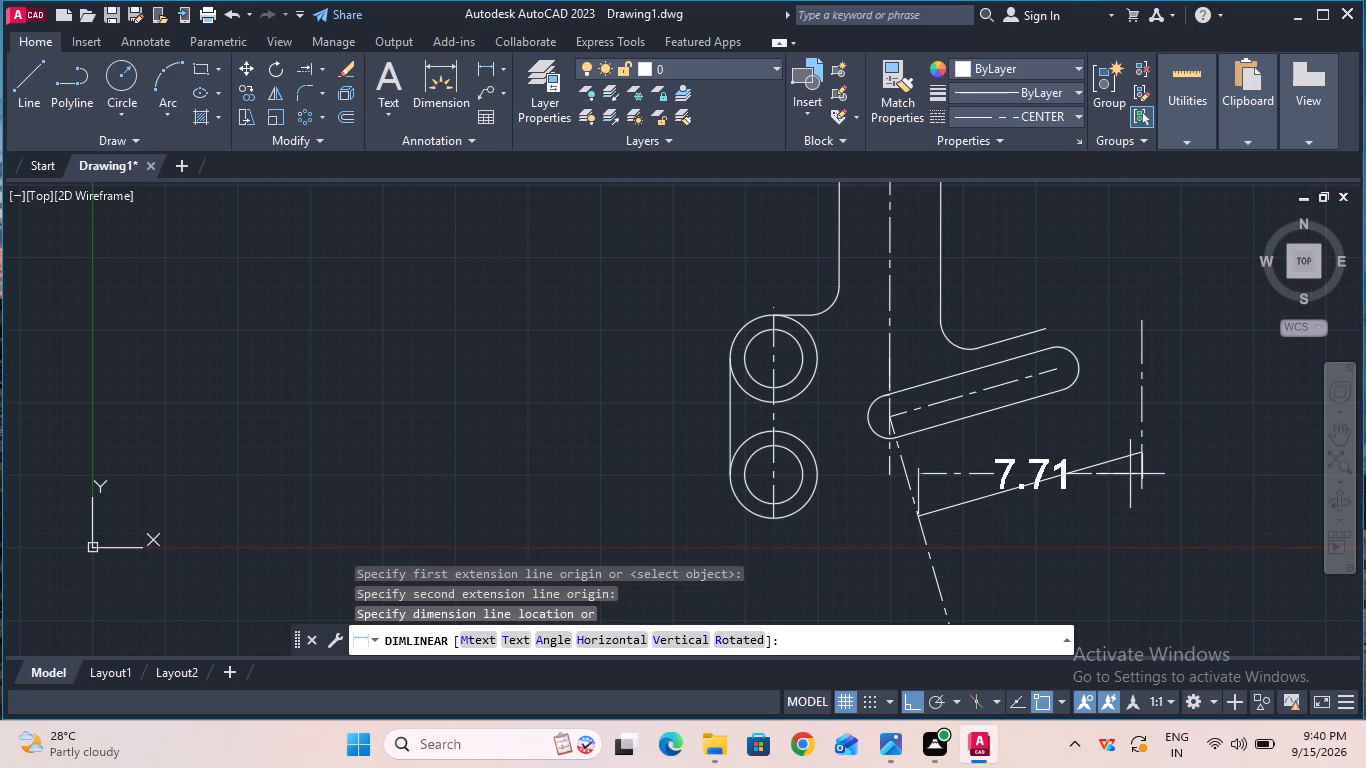
key(Escape)
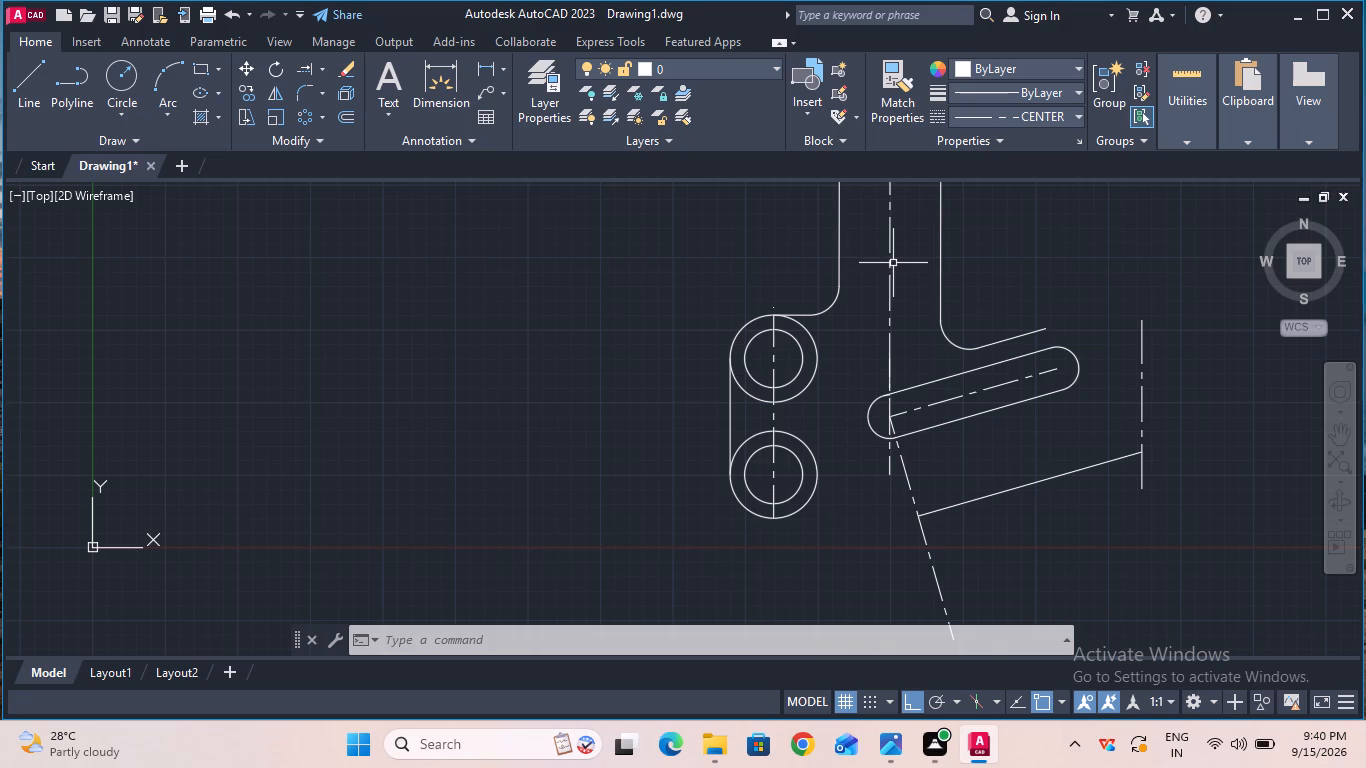
With ortho off and linetype ByBlock, draw a 5-unit line upward from the lower slanted line's outer end, perpendicular to it.
key(F8)
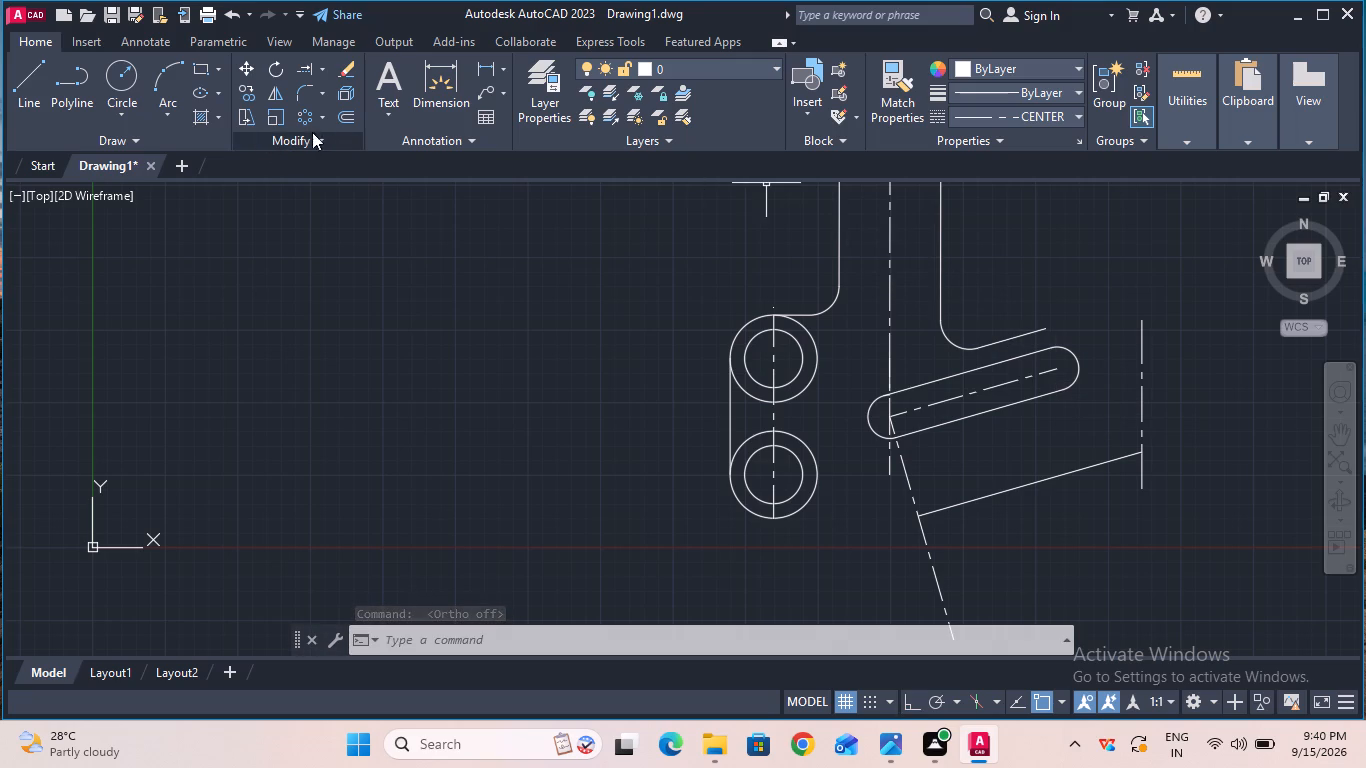
click(986, 117)
click(996, 163)
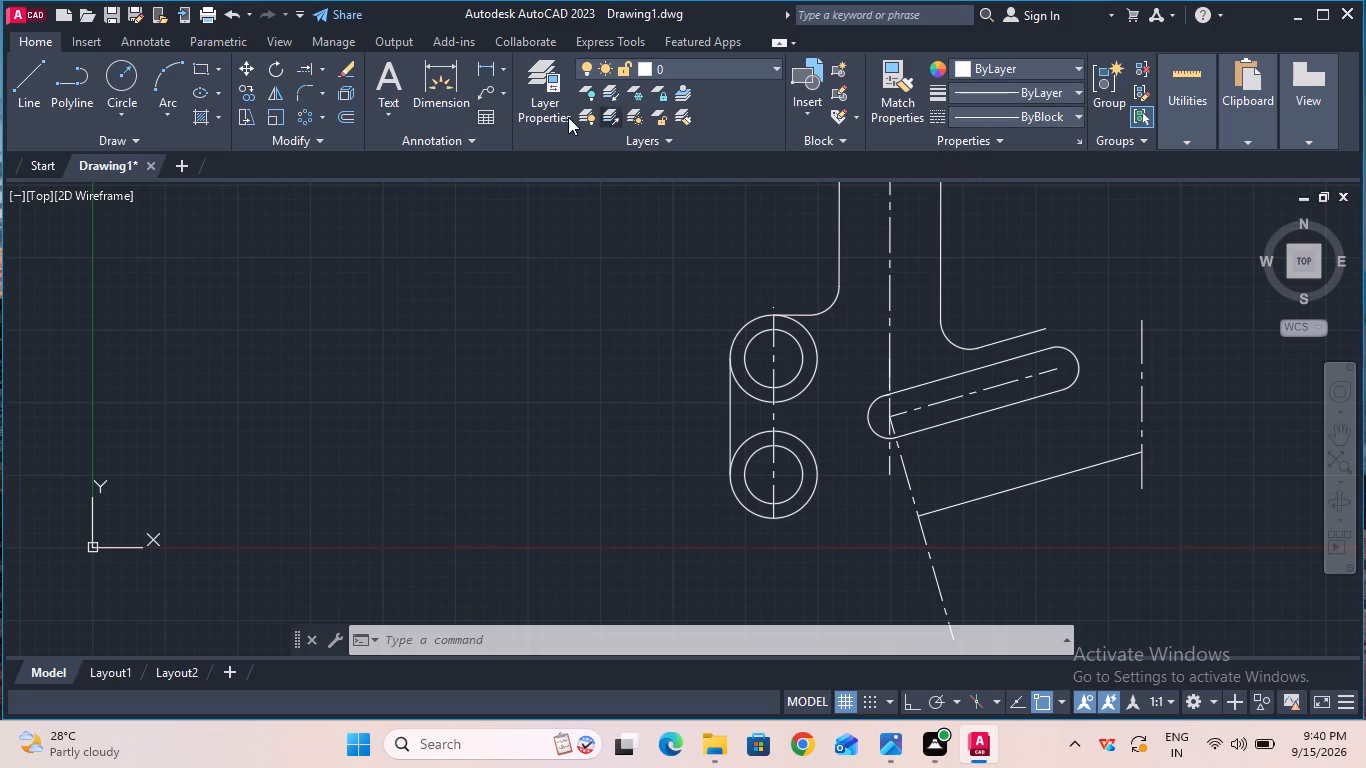
click(42, 98)
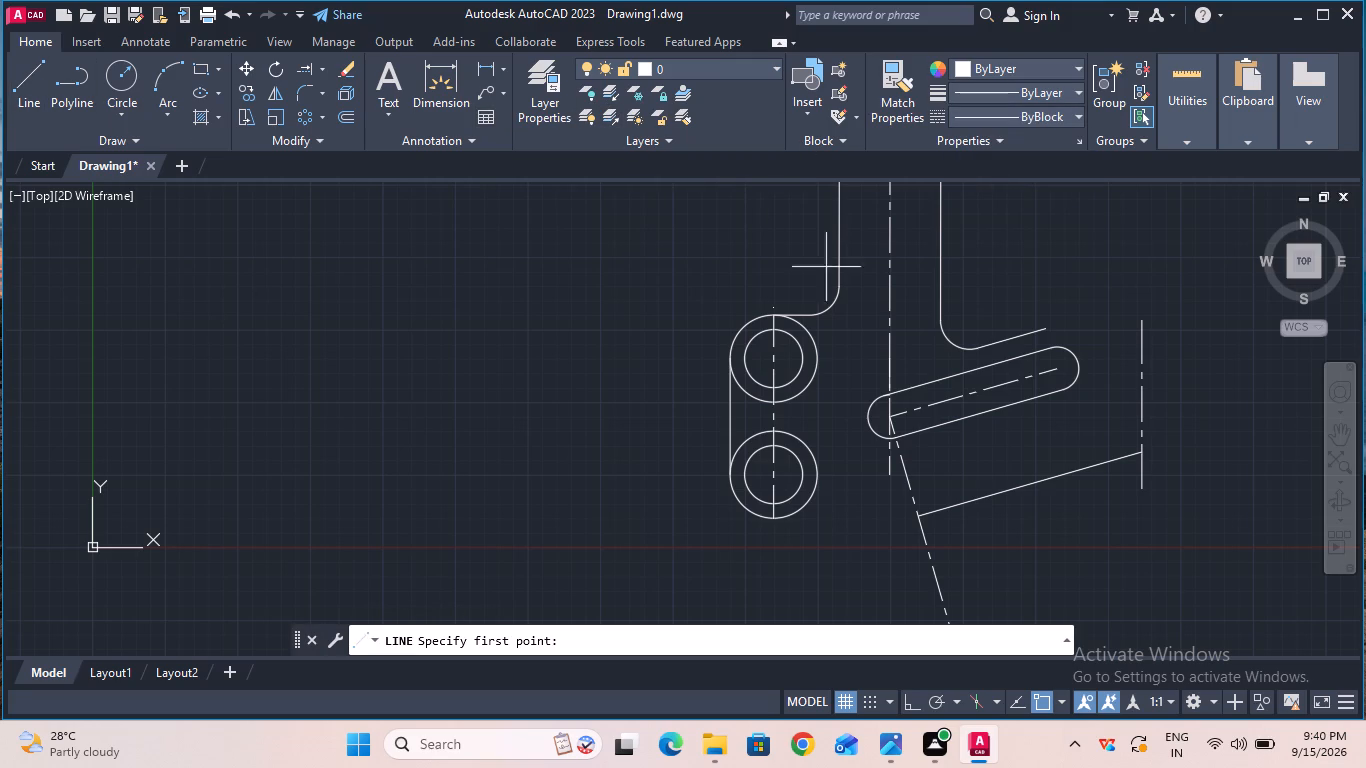
click(1138, 456)
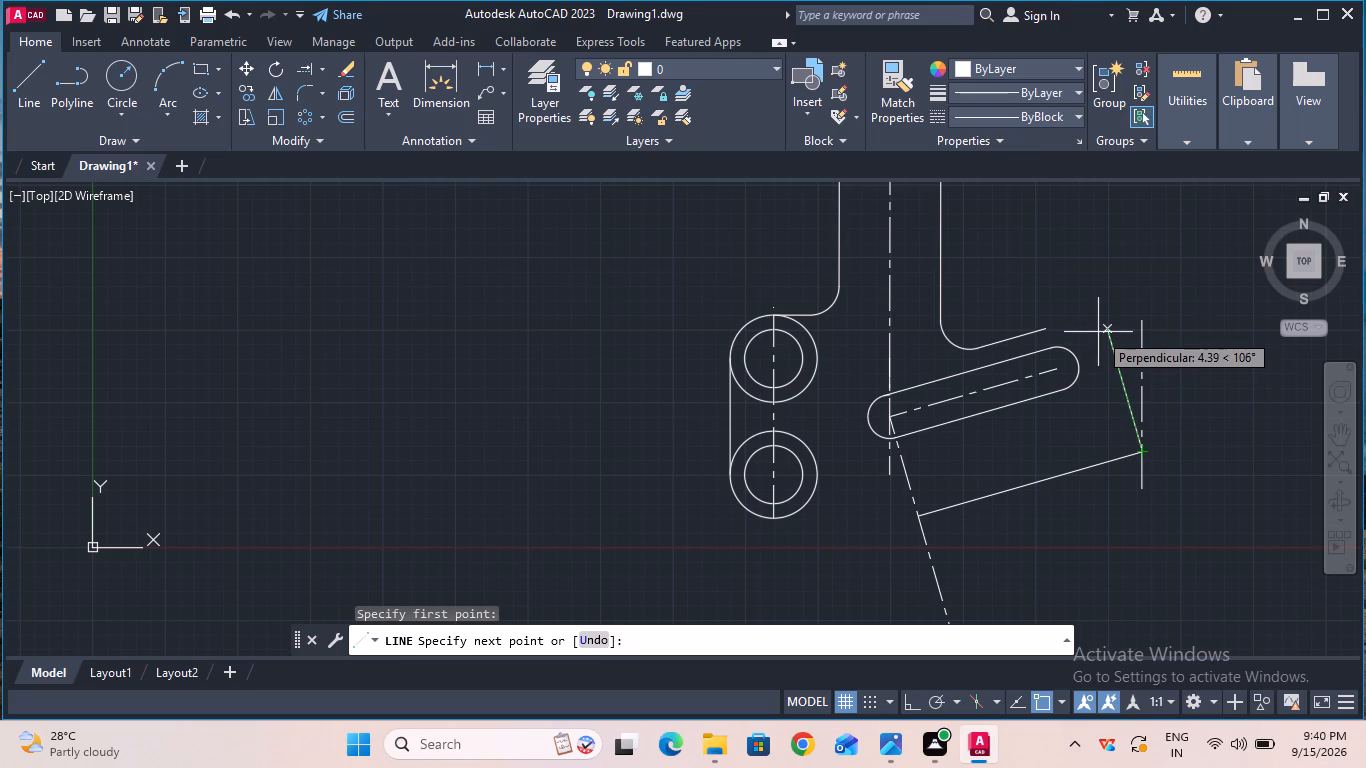
key(5)
key(Return)
key(Escape)
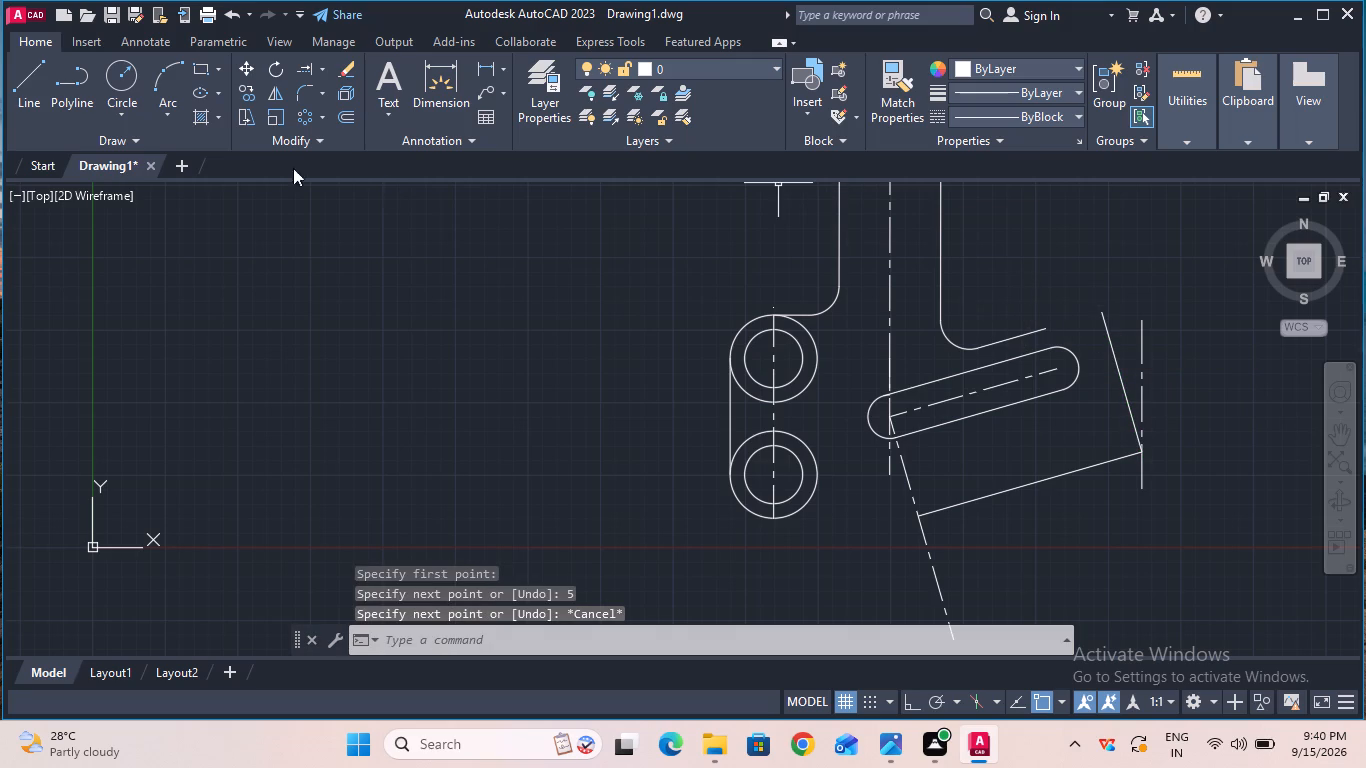
Extend the upper slanted edge above the slot to meet the new 5-unit end line.
click(305, 76)
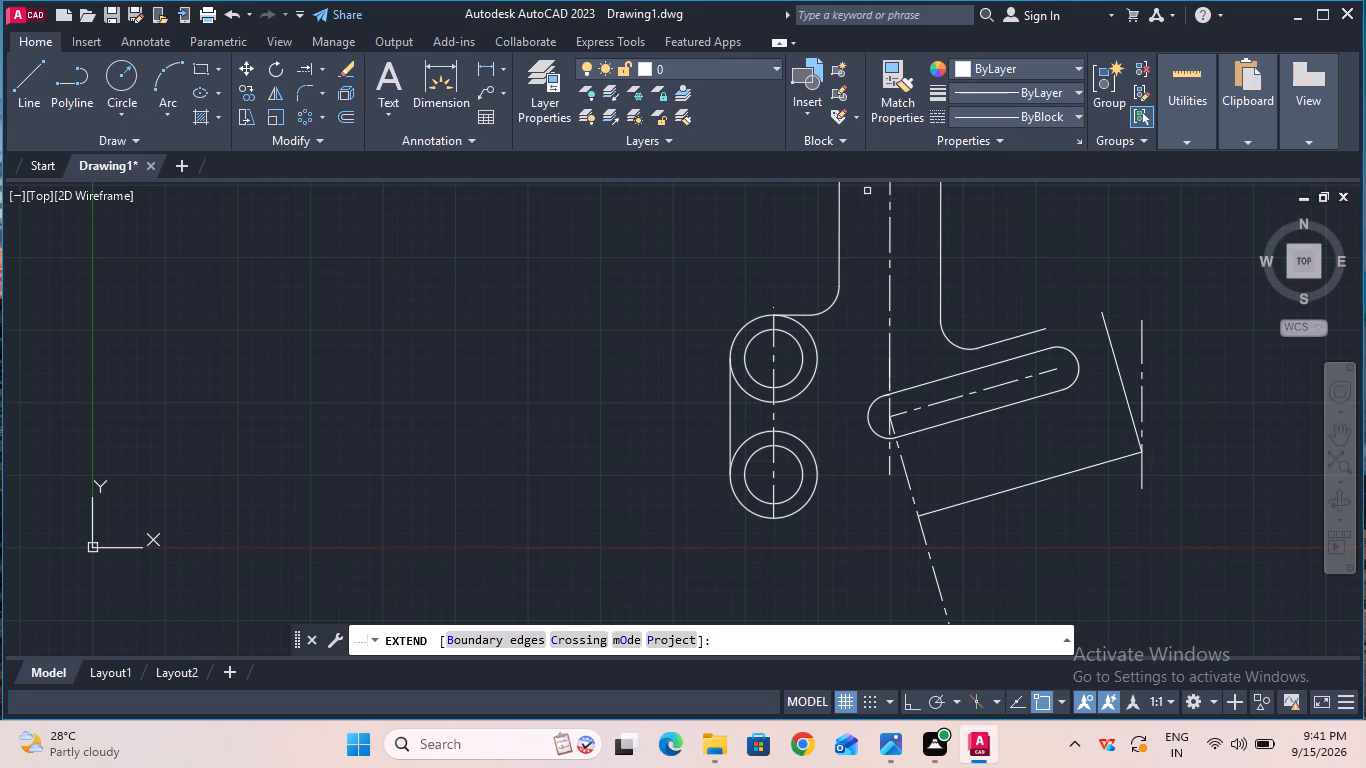
click(1047, 329)
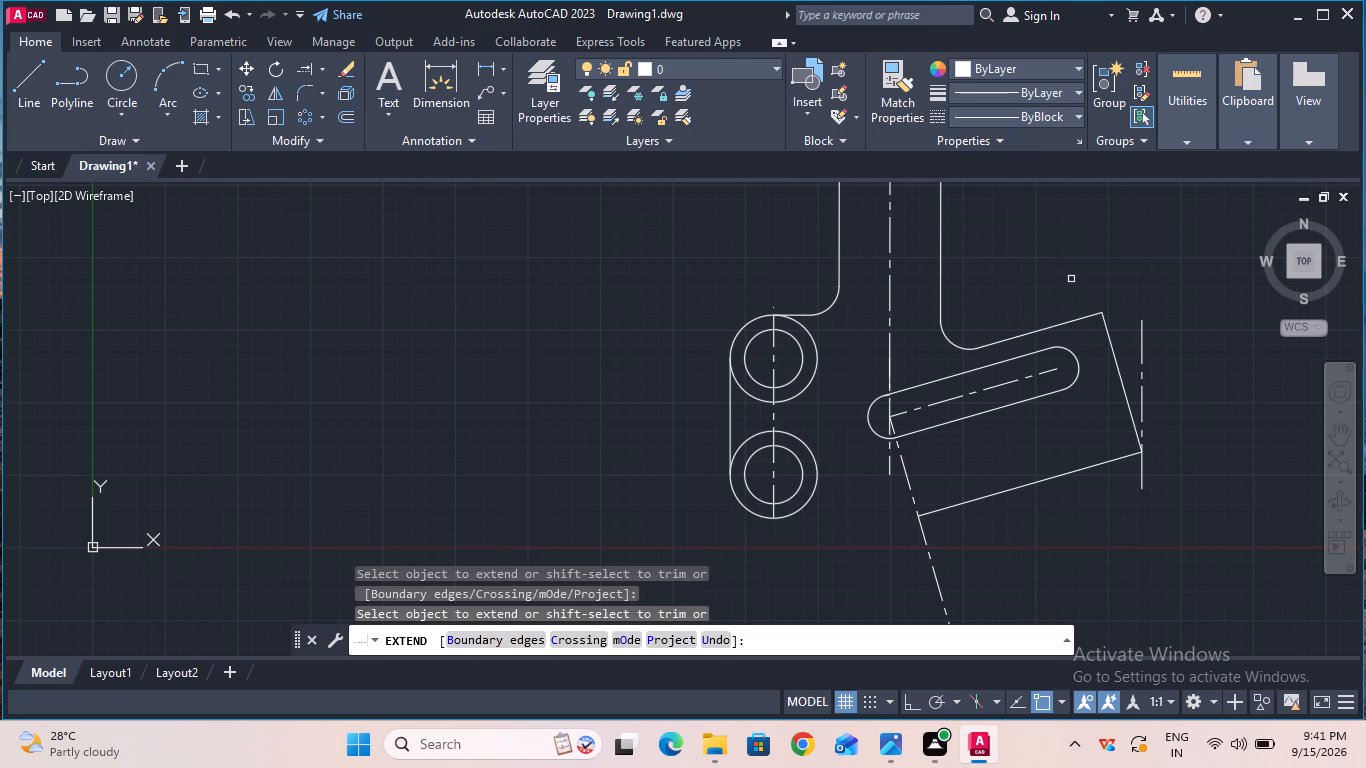
key(Escape)
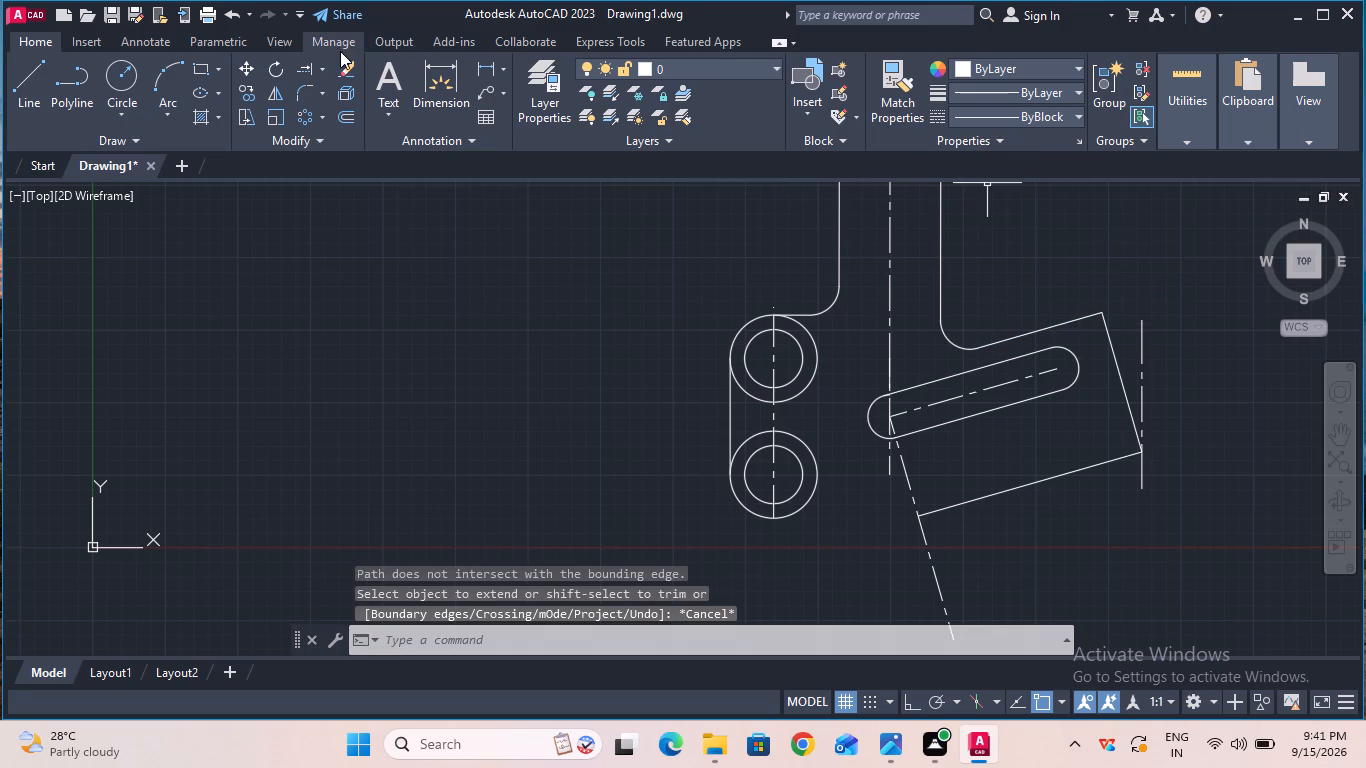
Trim away the vertical reference line on both sides of the slotted end's lower outer corner.
click(318, 66)
click(333, 93)
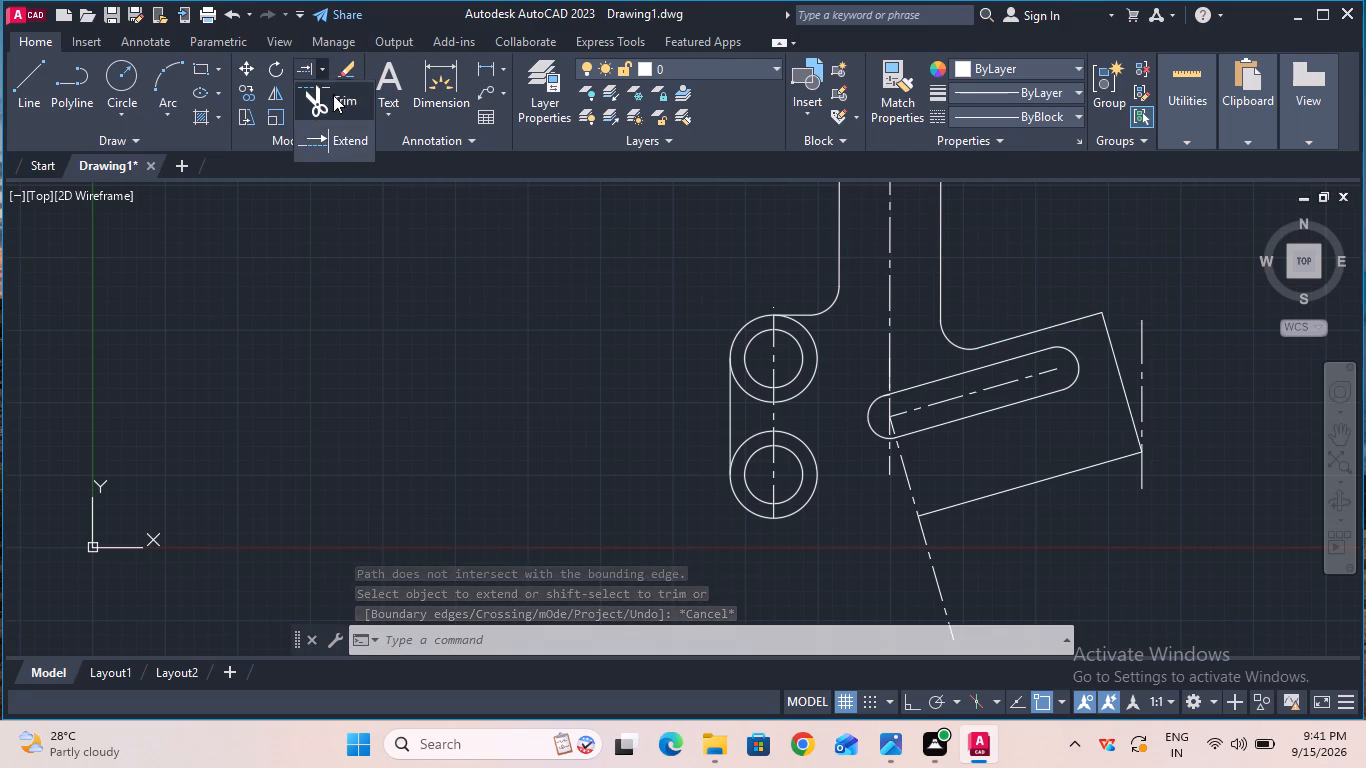
click(1143, 347)
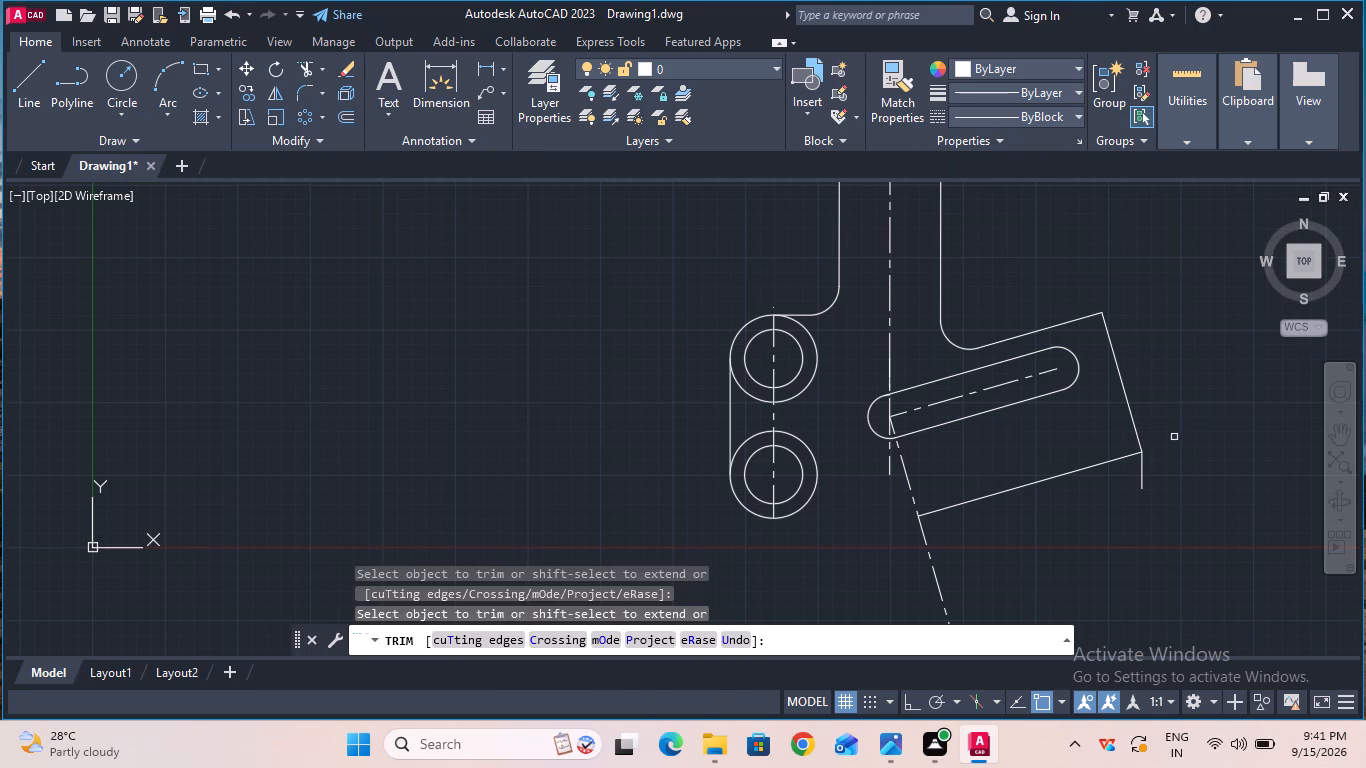
click(1141, 466)
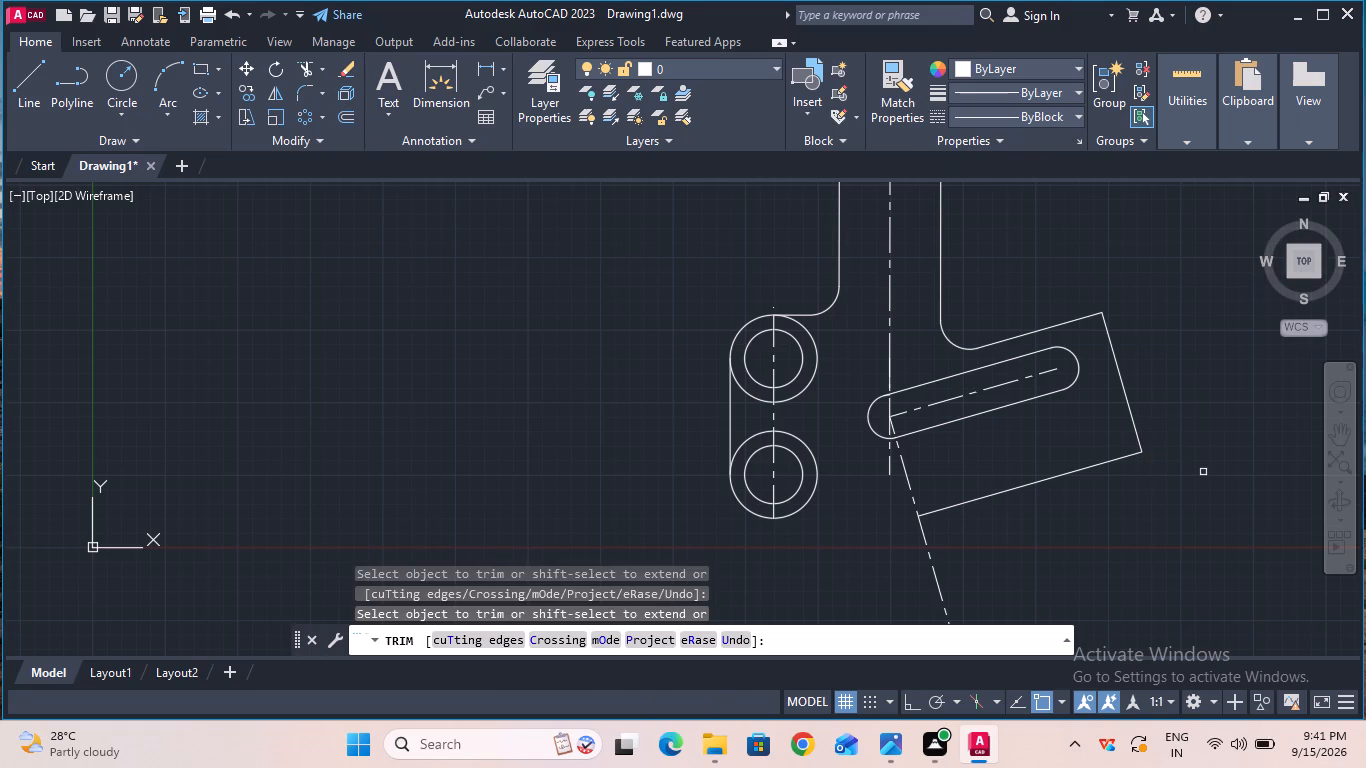
key(Escape)
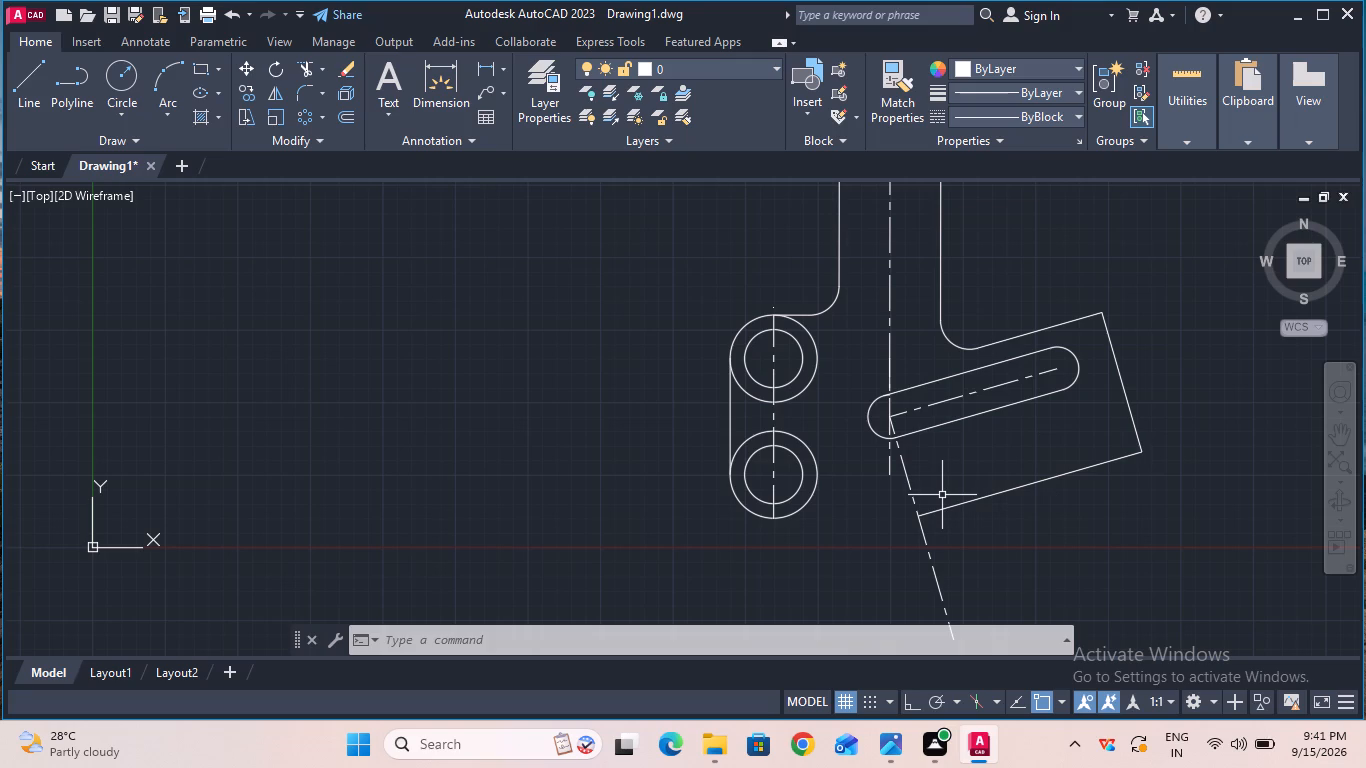
Fillet the upper and lower outer corners of the slotted end with radius 1.
click(318, 92)
click(329, 120)
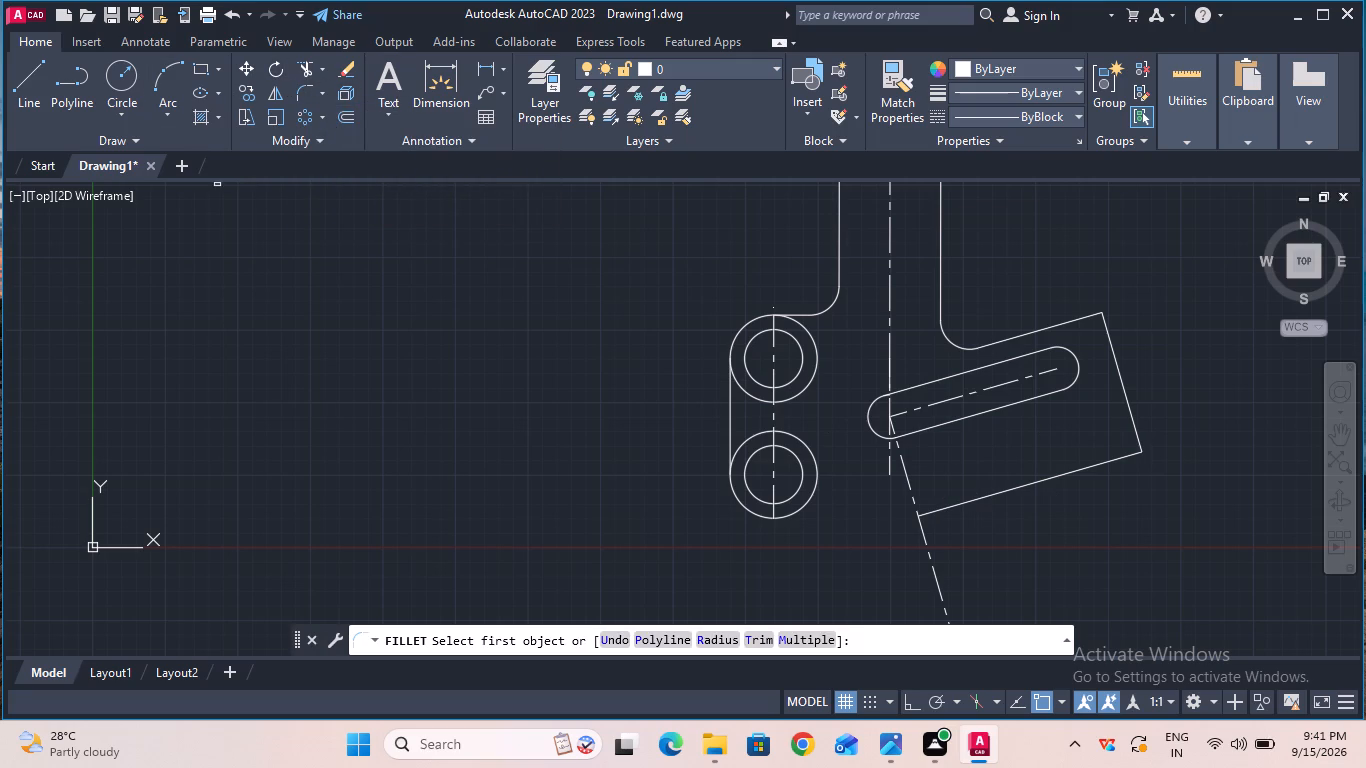
click(731, 642)
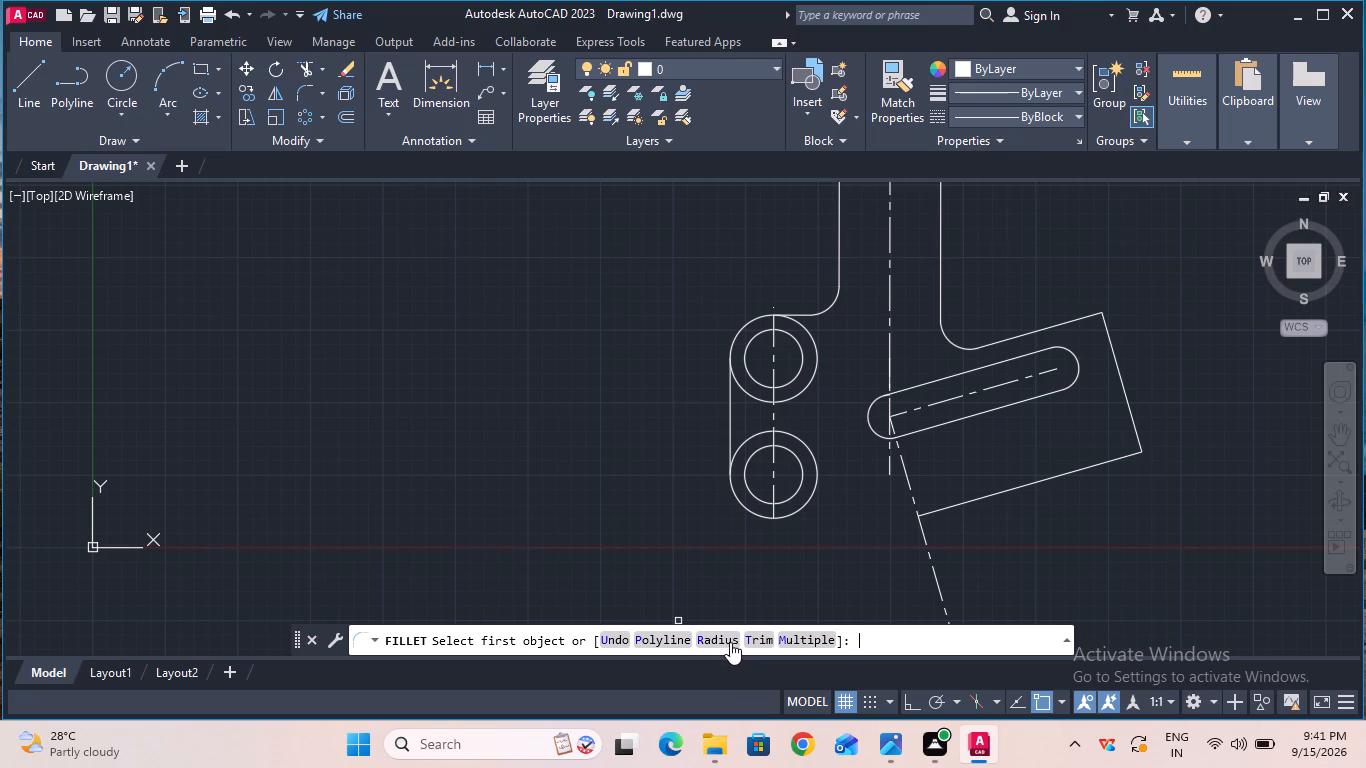
click(728, 633)
key(1)
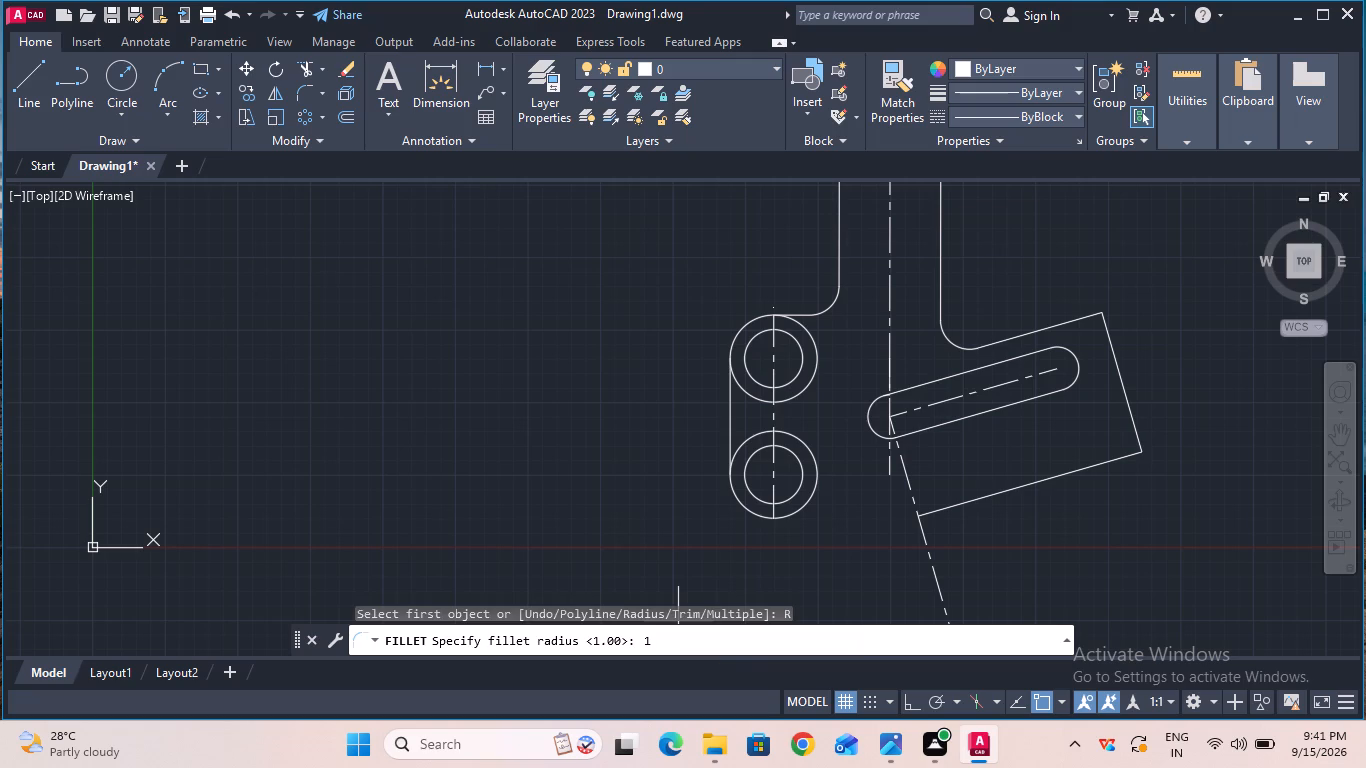
key(Return)
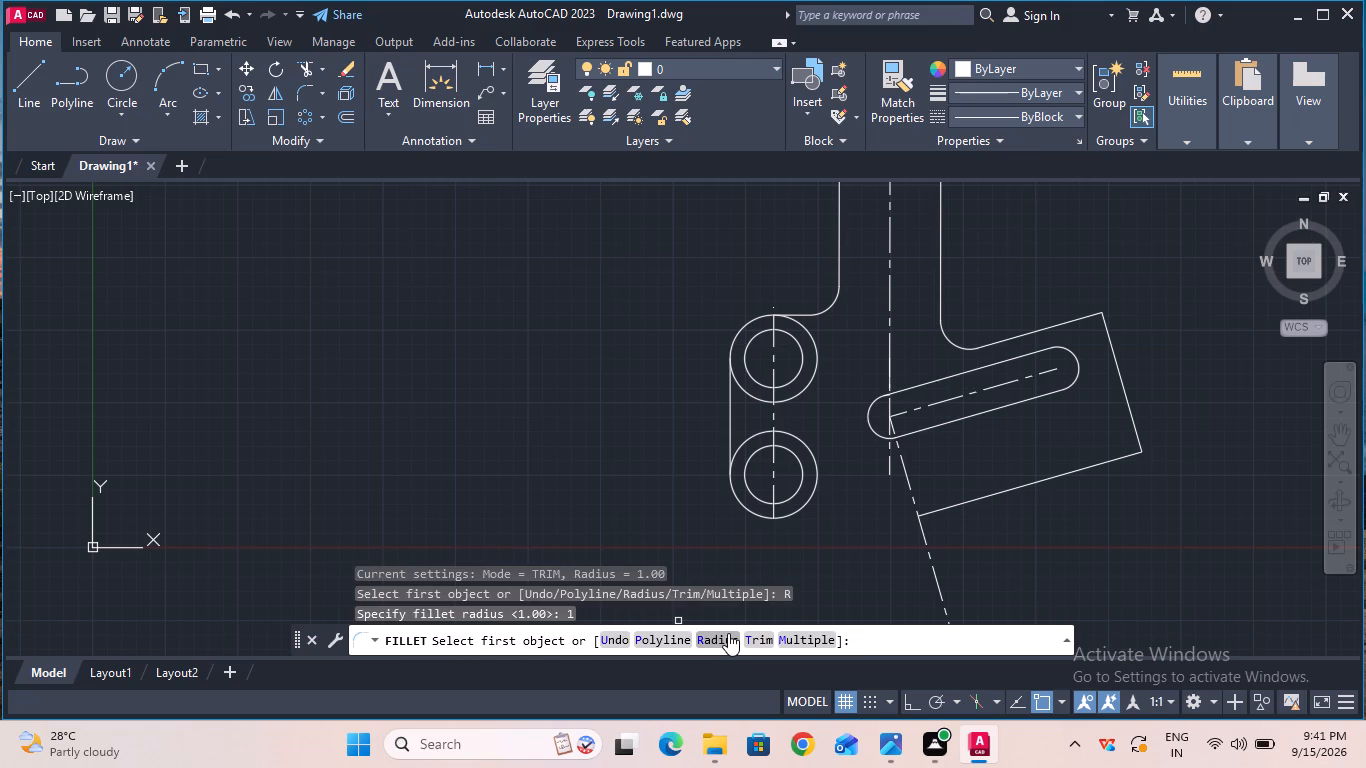
click(1058, 324)
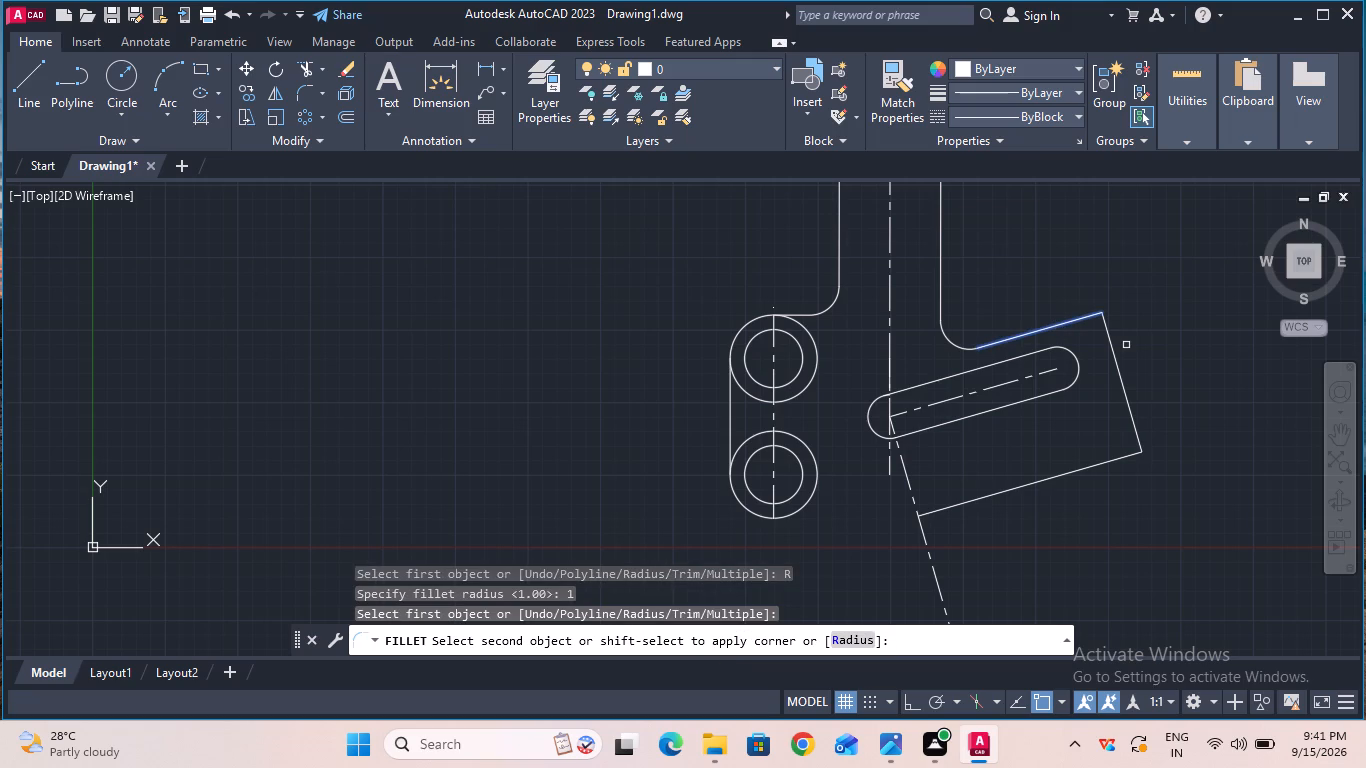
click(1115, 350)
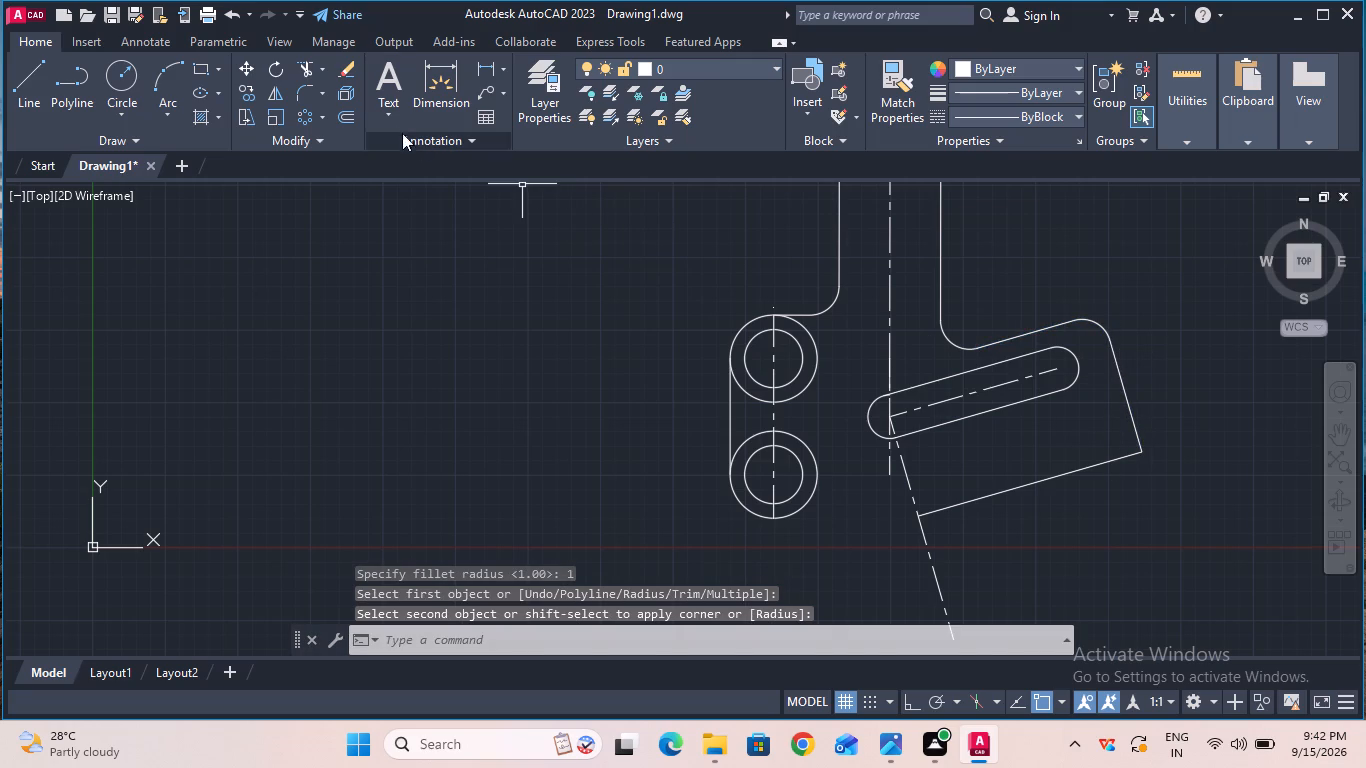
click(311, 96)
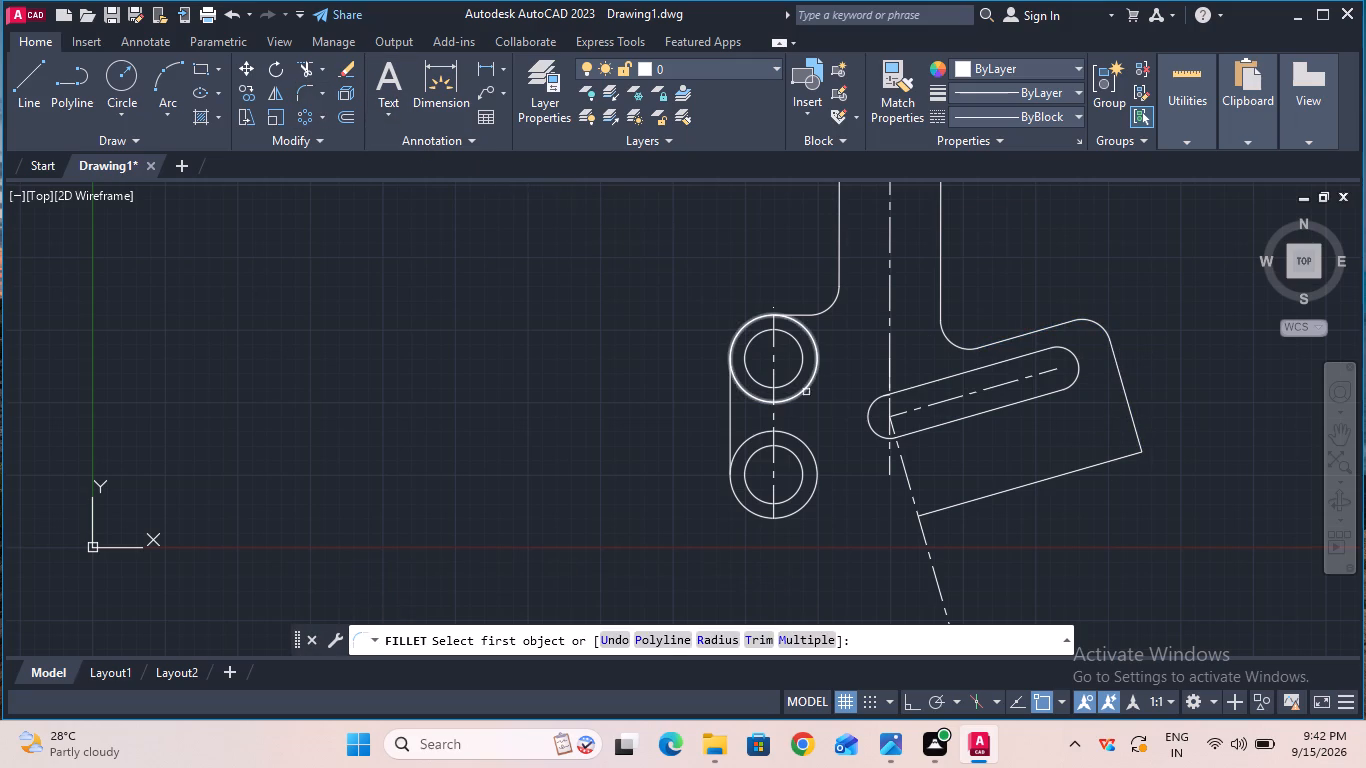
click(1065, 475)
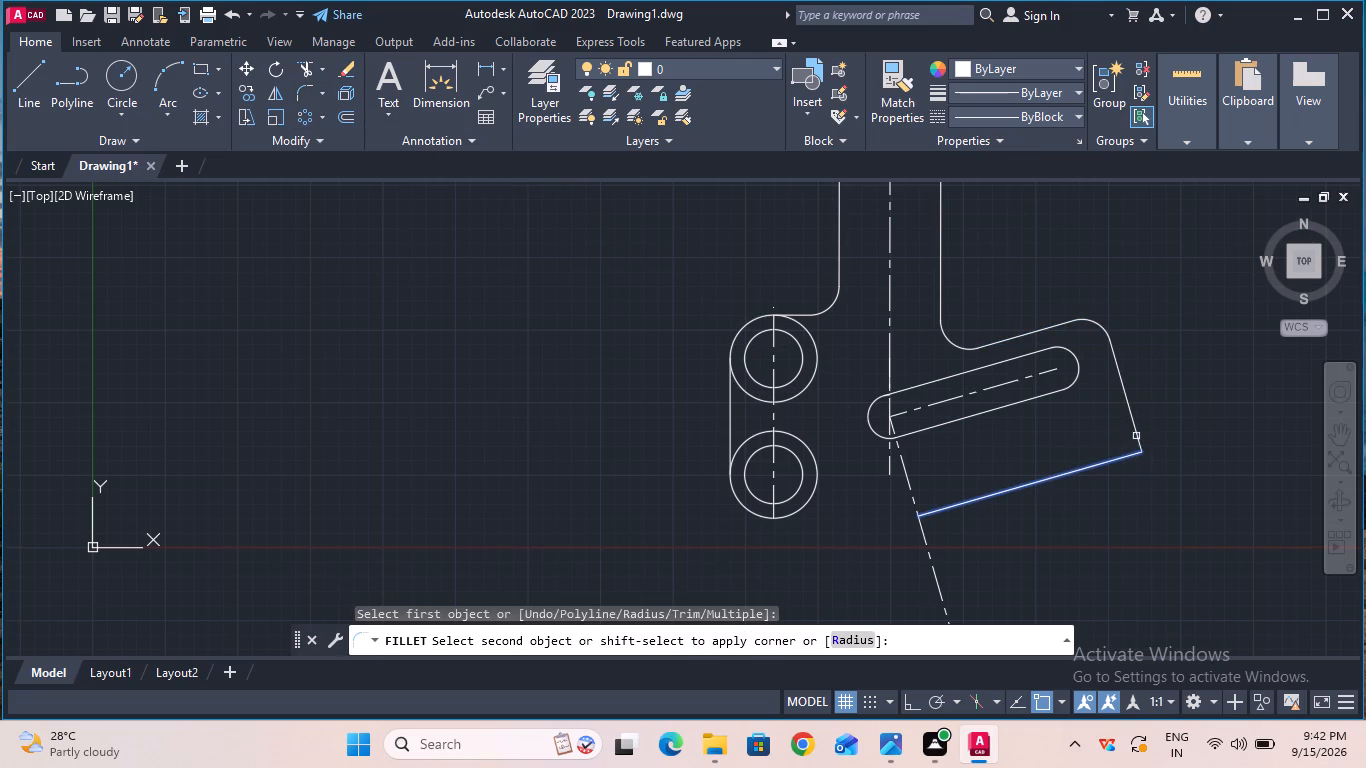
click(1136, 436)
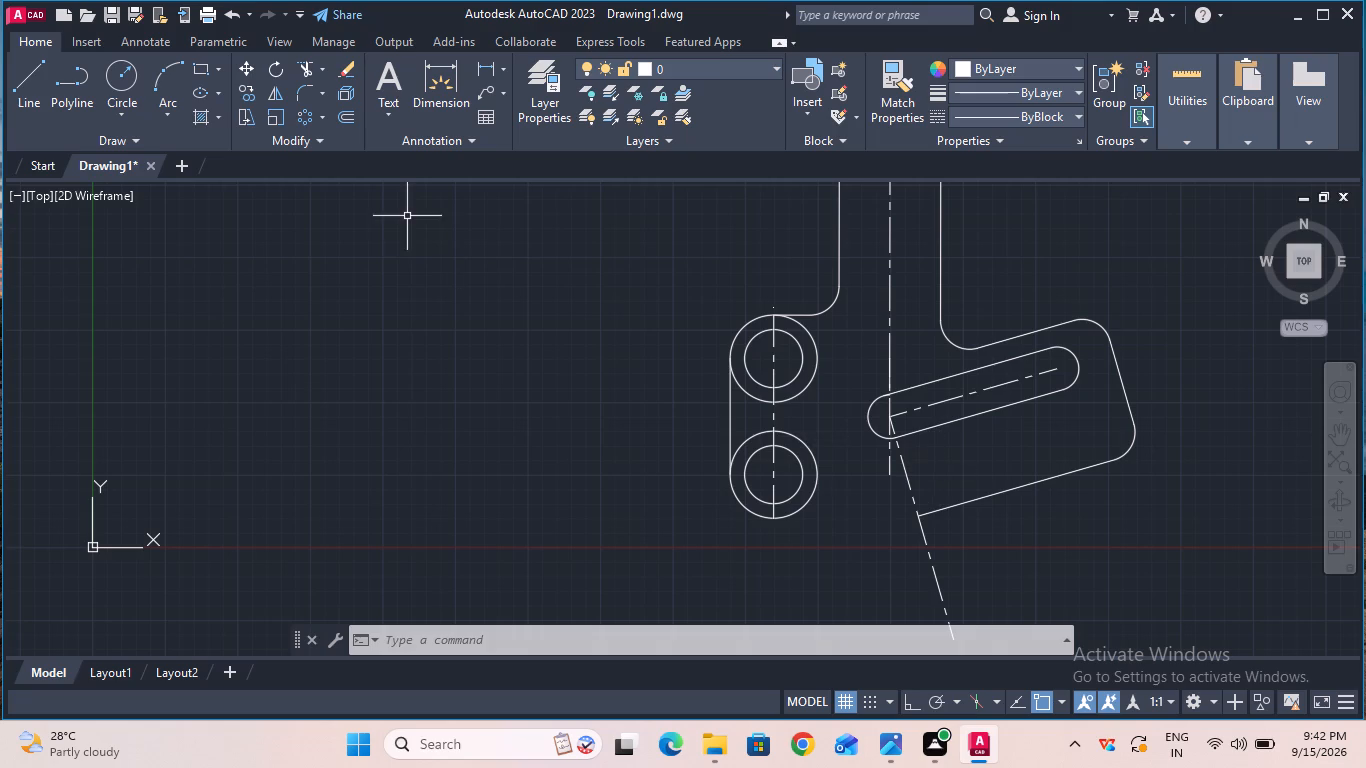
Trim the slanted centerline's portion that runs below the lower slanted edge.
click(315, 74)
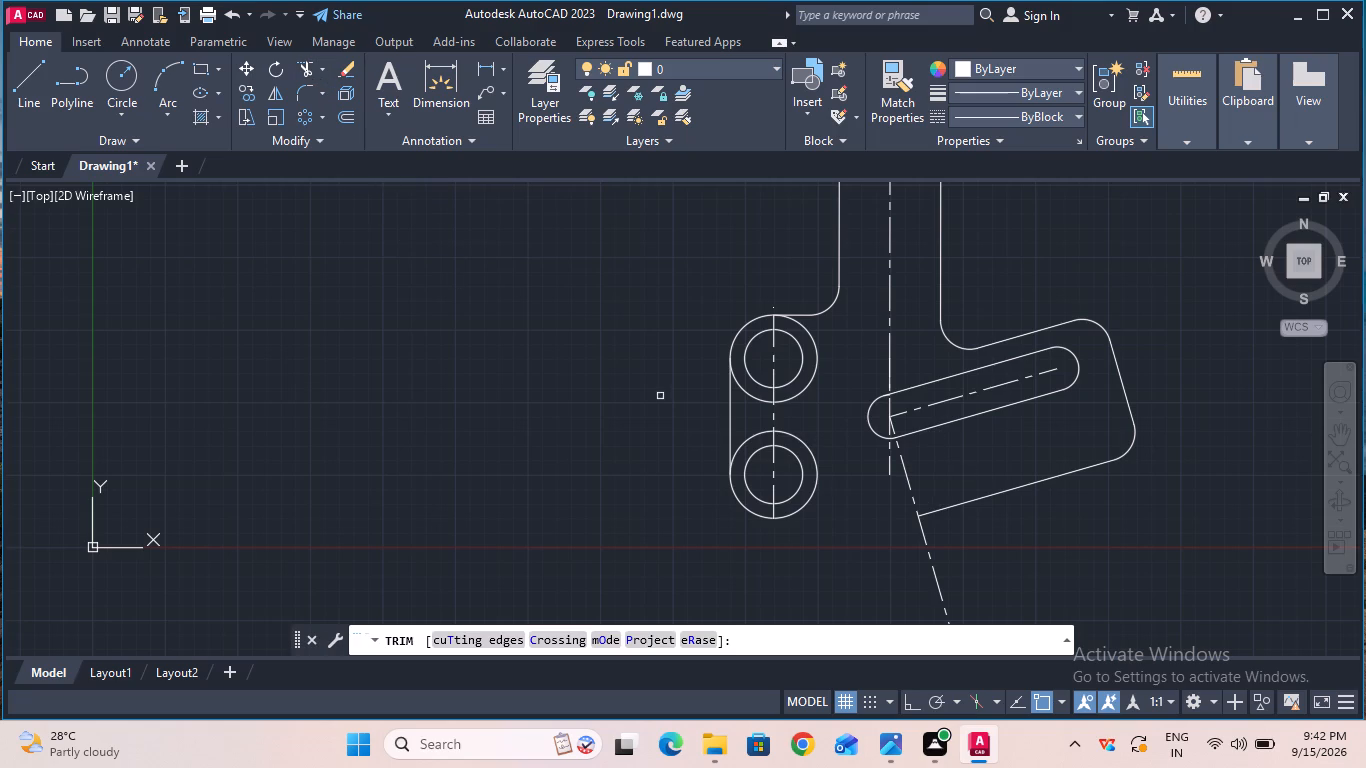
click(931, 559)
key(Escape)
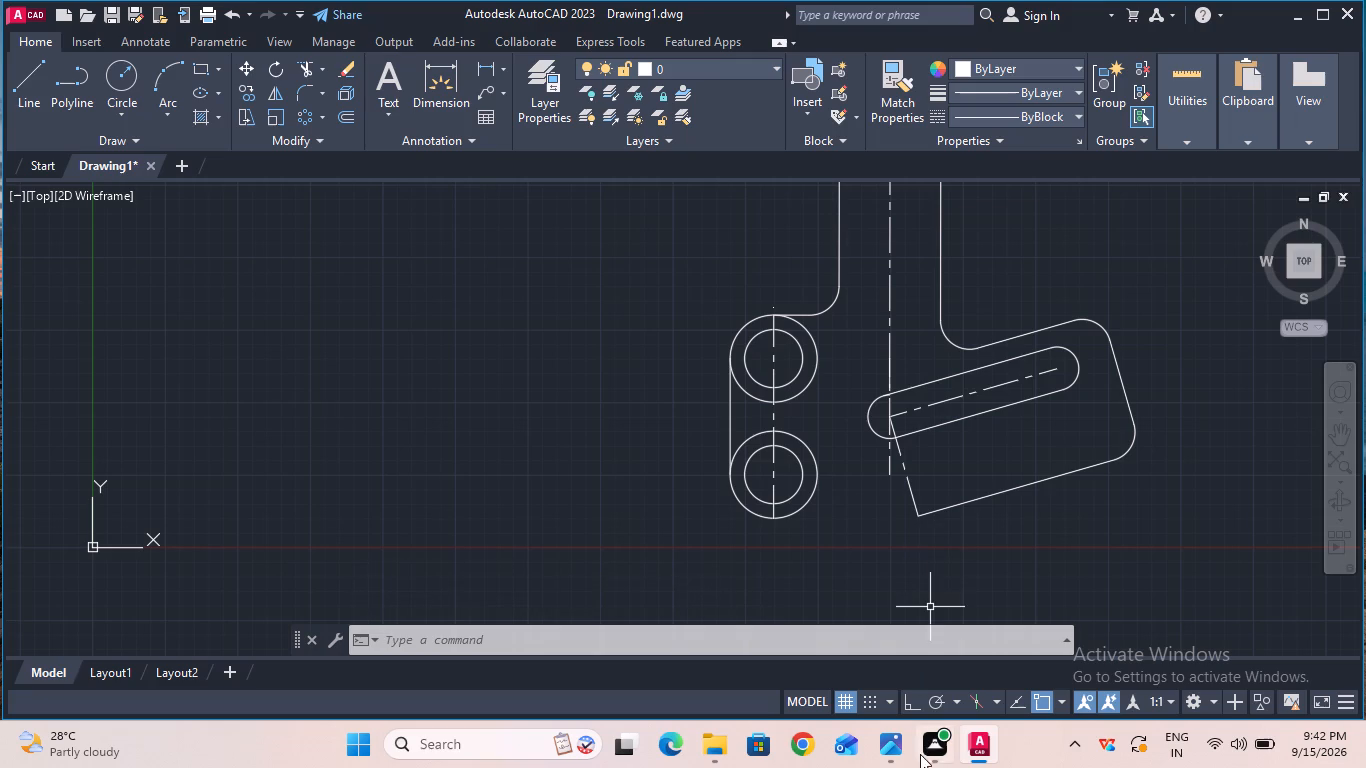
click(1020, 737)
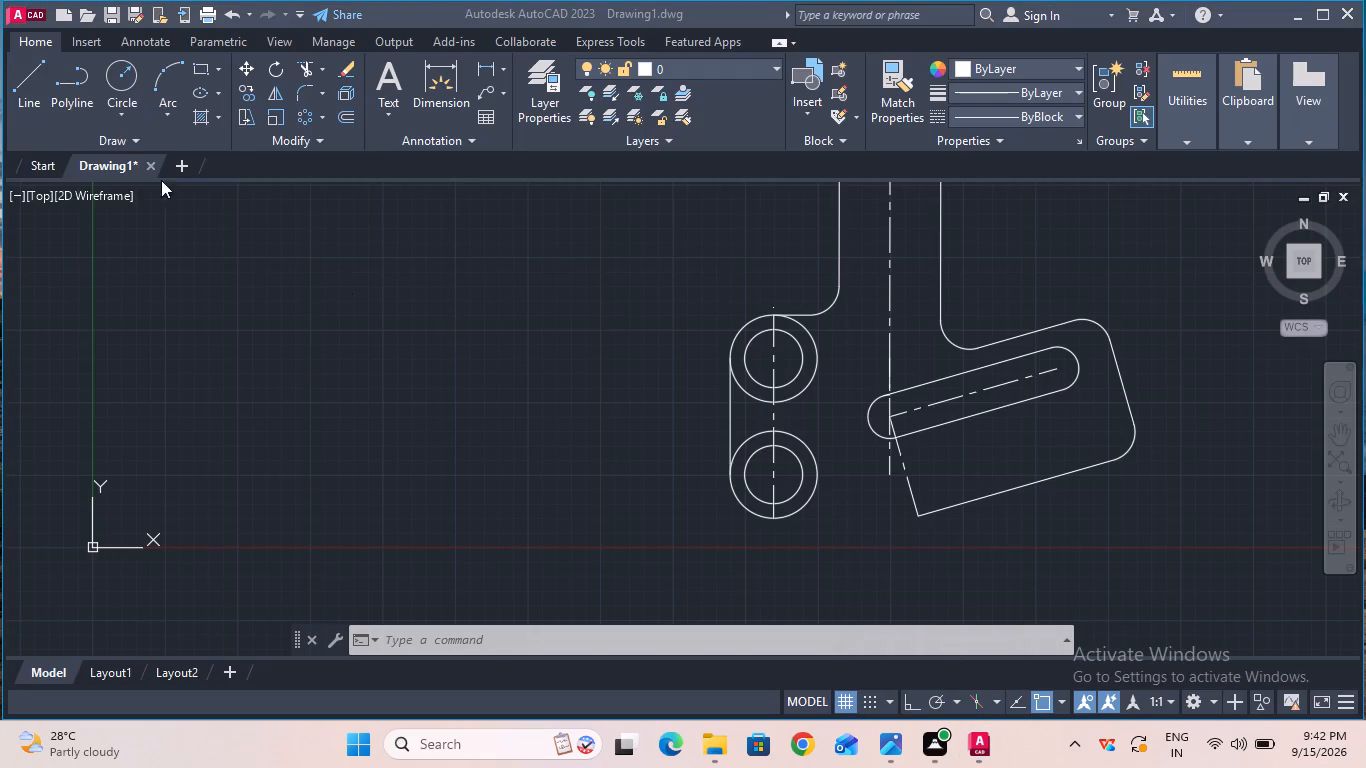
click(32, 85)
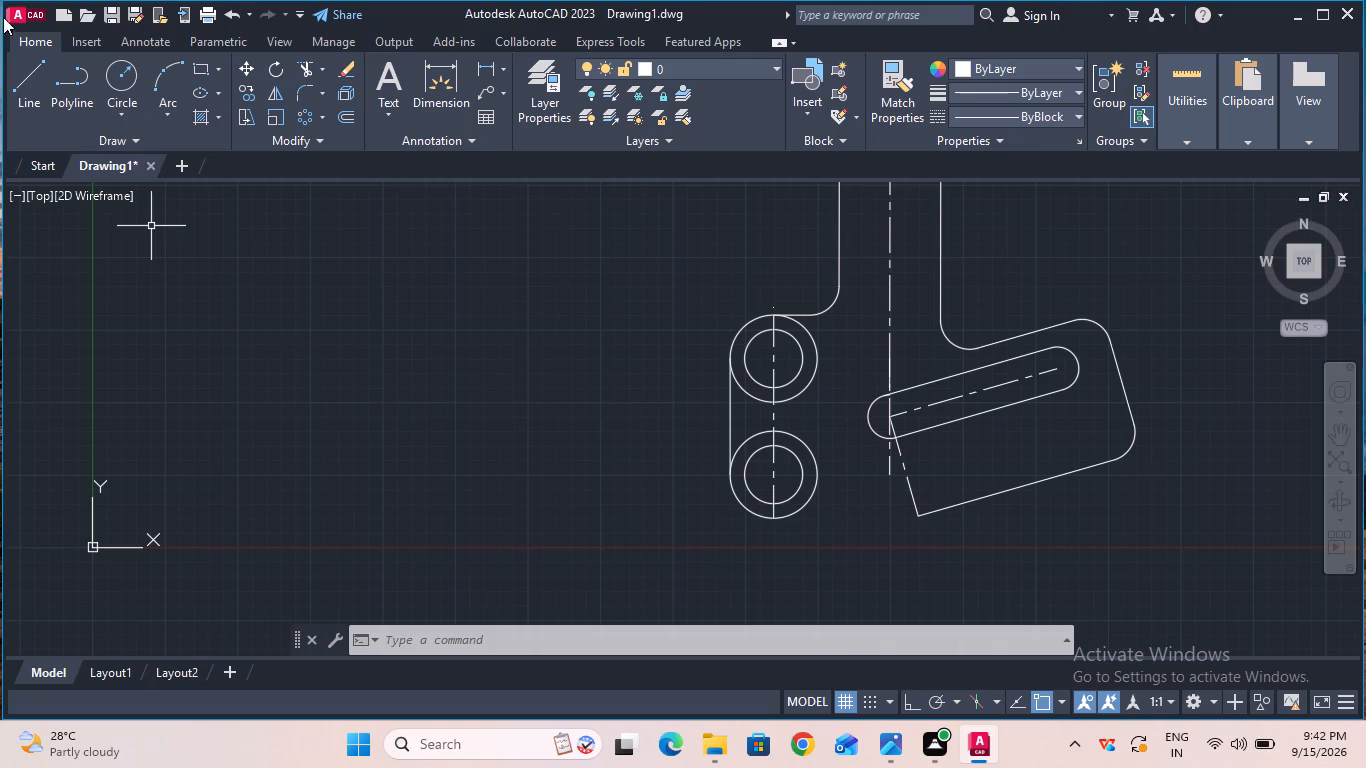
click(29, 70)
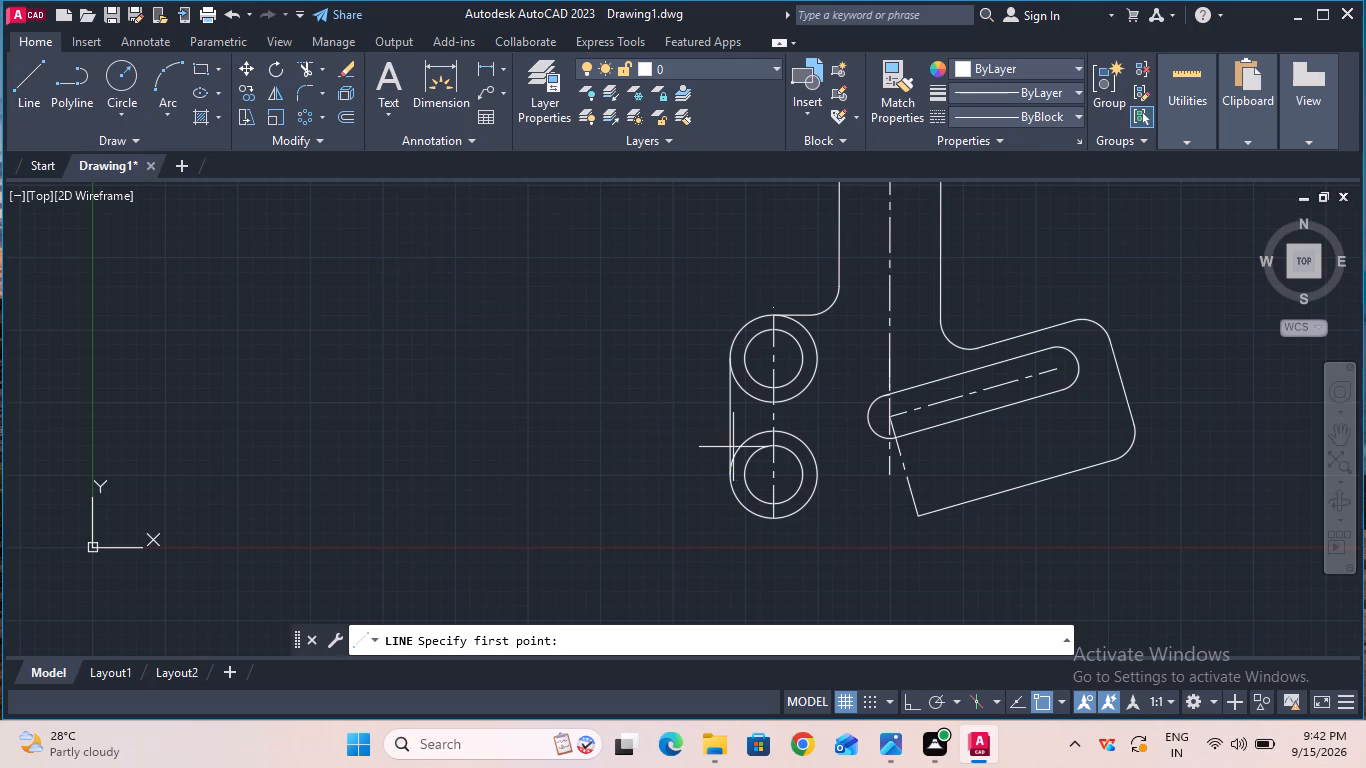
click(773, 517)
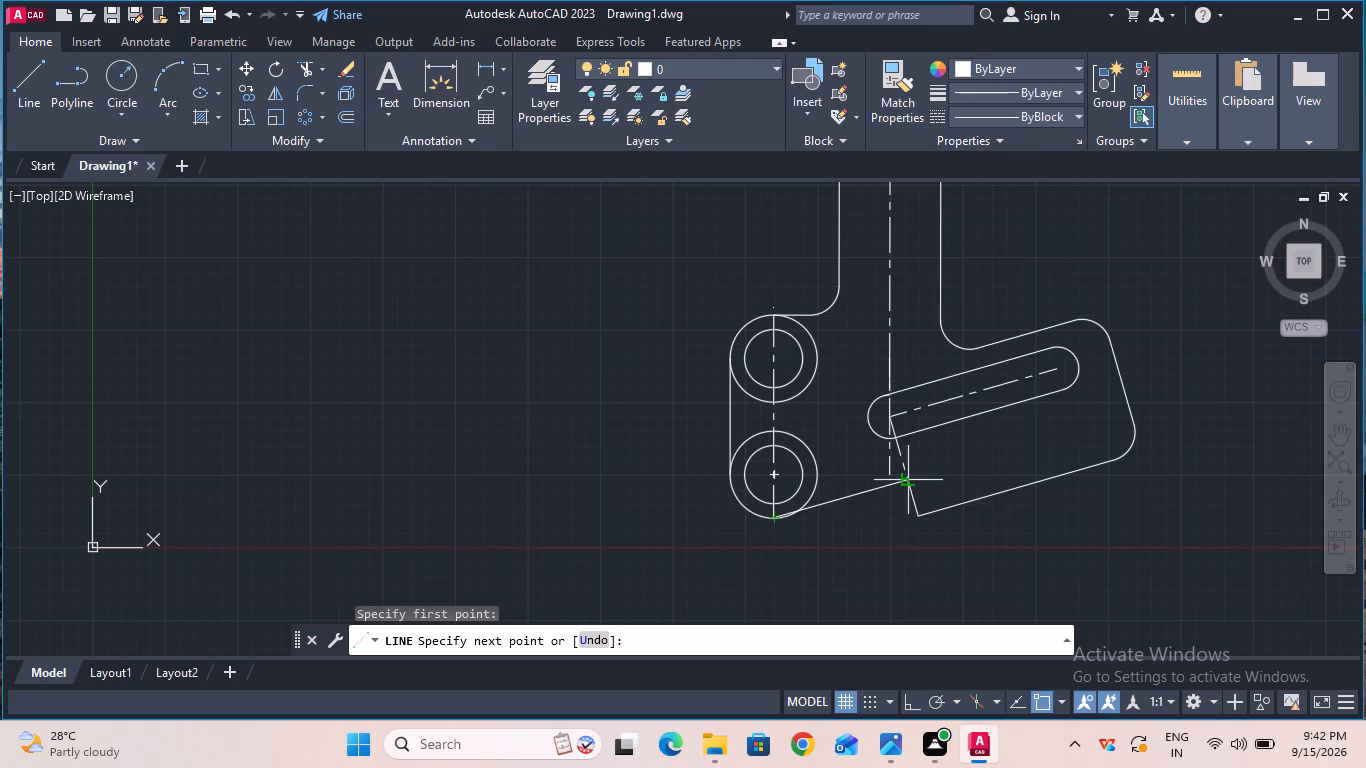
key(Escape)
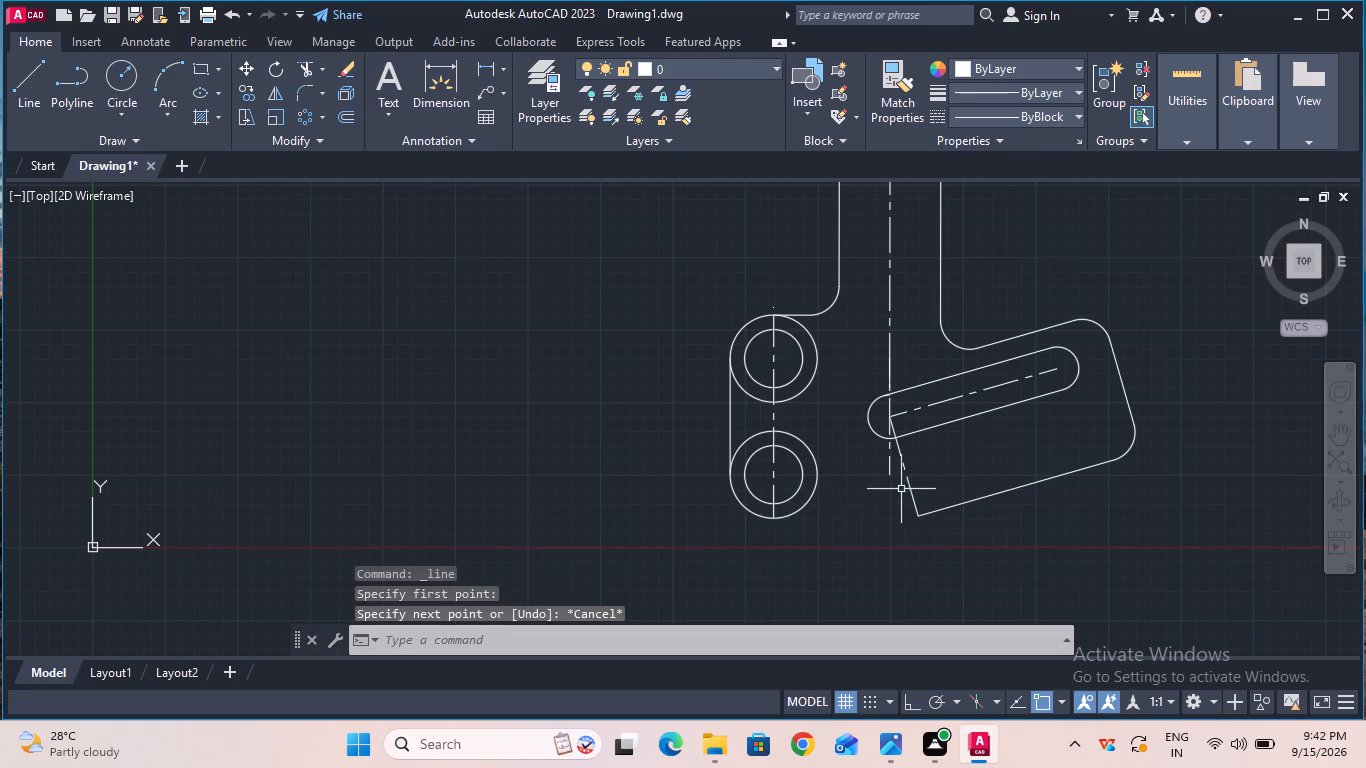
Draw a line tangent to the underside of the lower pin's outer circle, ending at the midpoint of the short slanted centerline.
key(l)
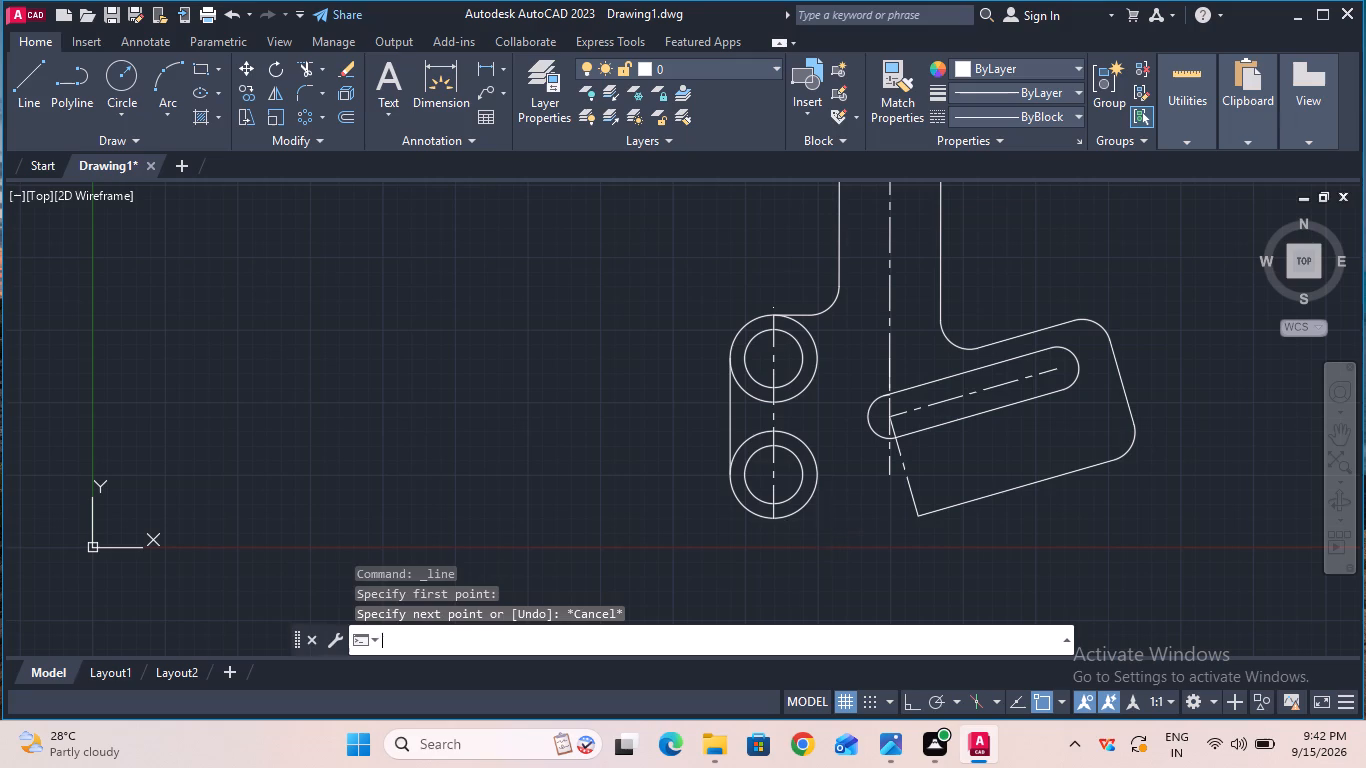
key(Return)
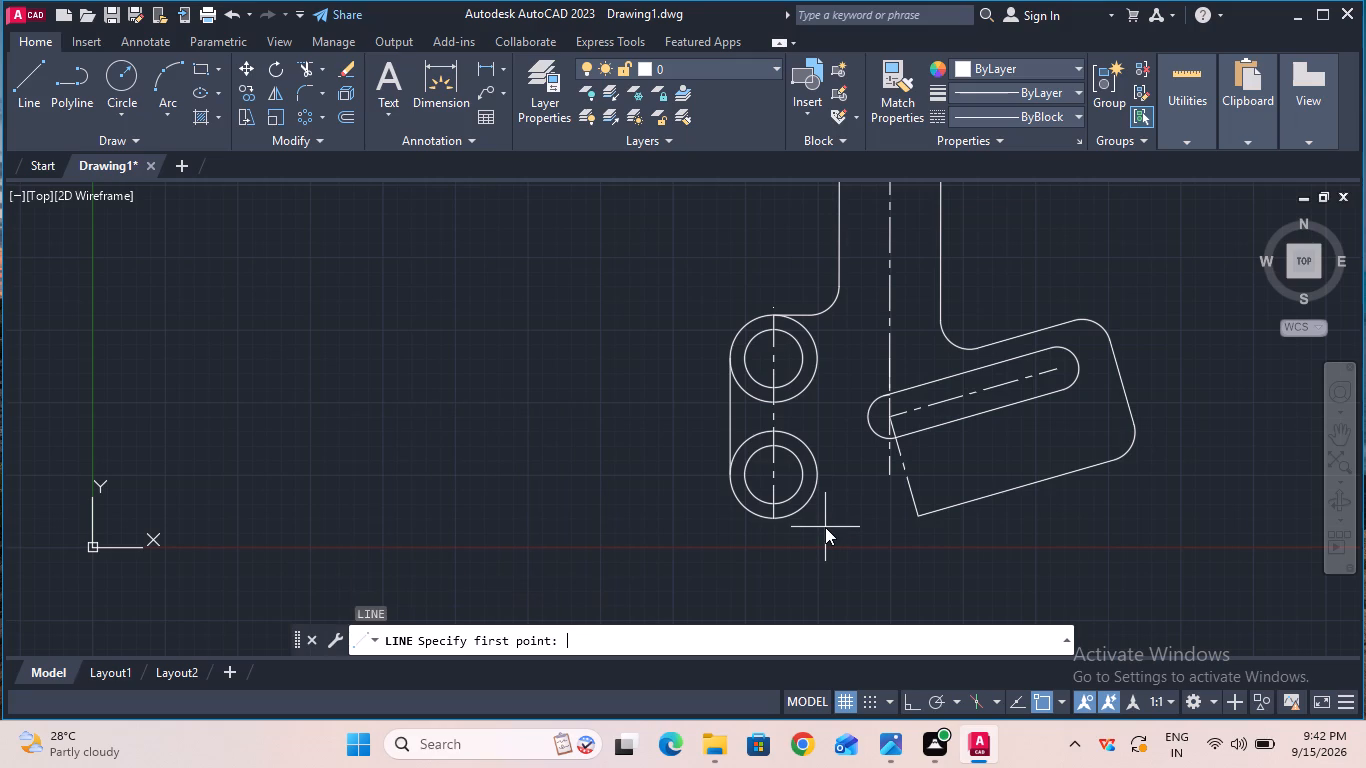
text(tan)
key(Return)
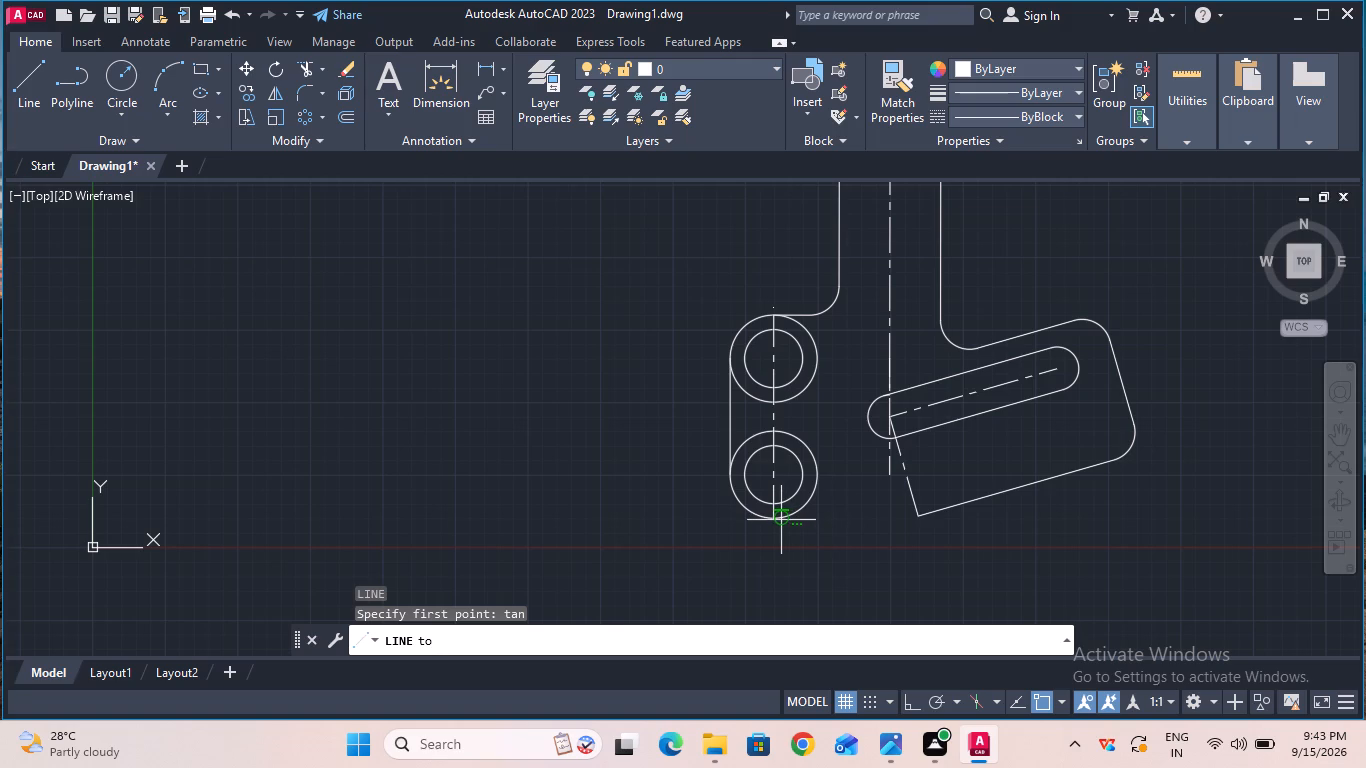
click(781, 520)
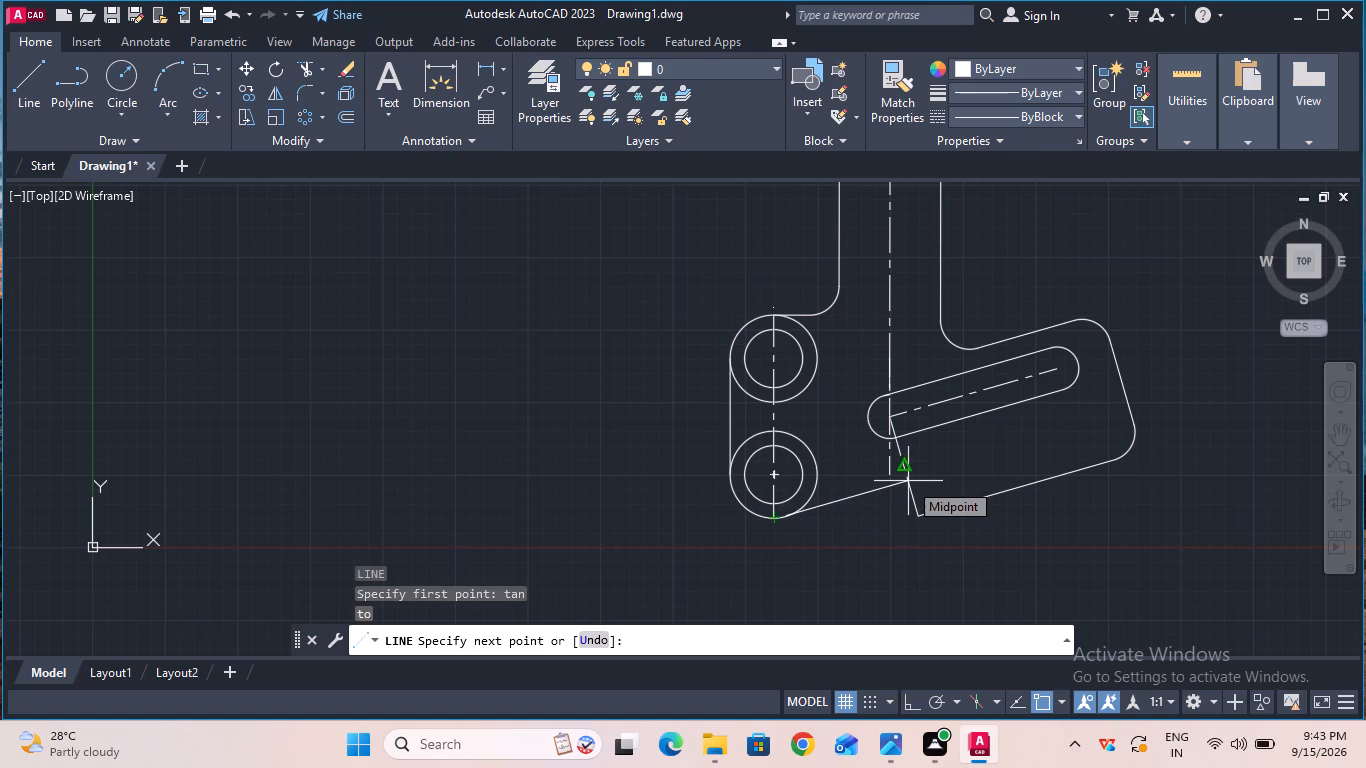
click(908, 481)
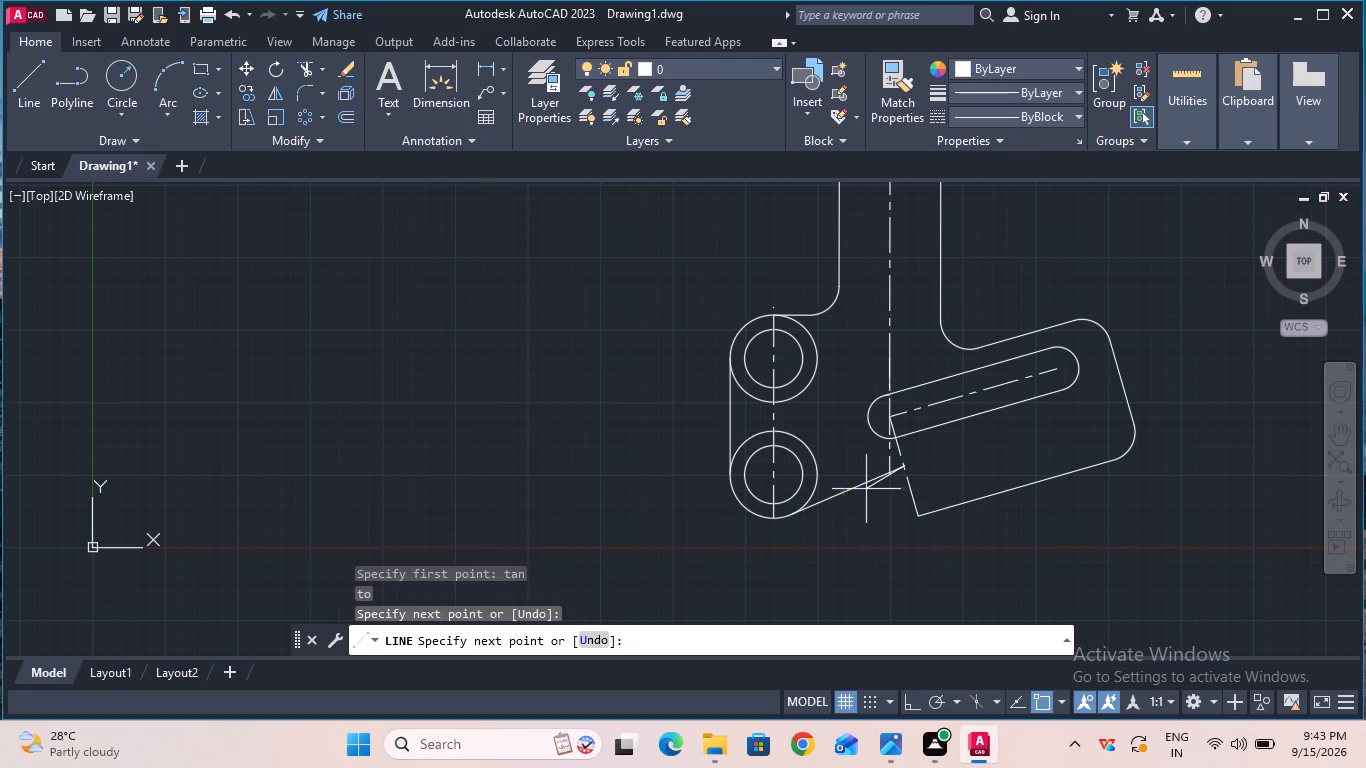
key(Escape)
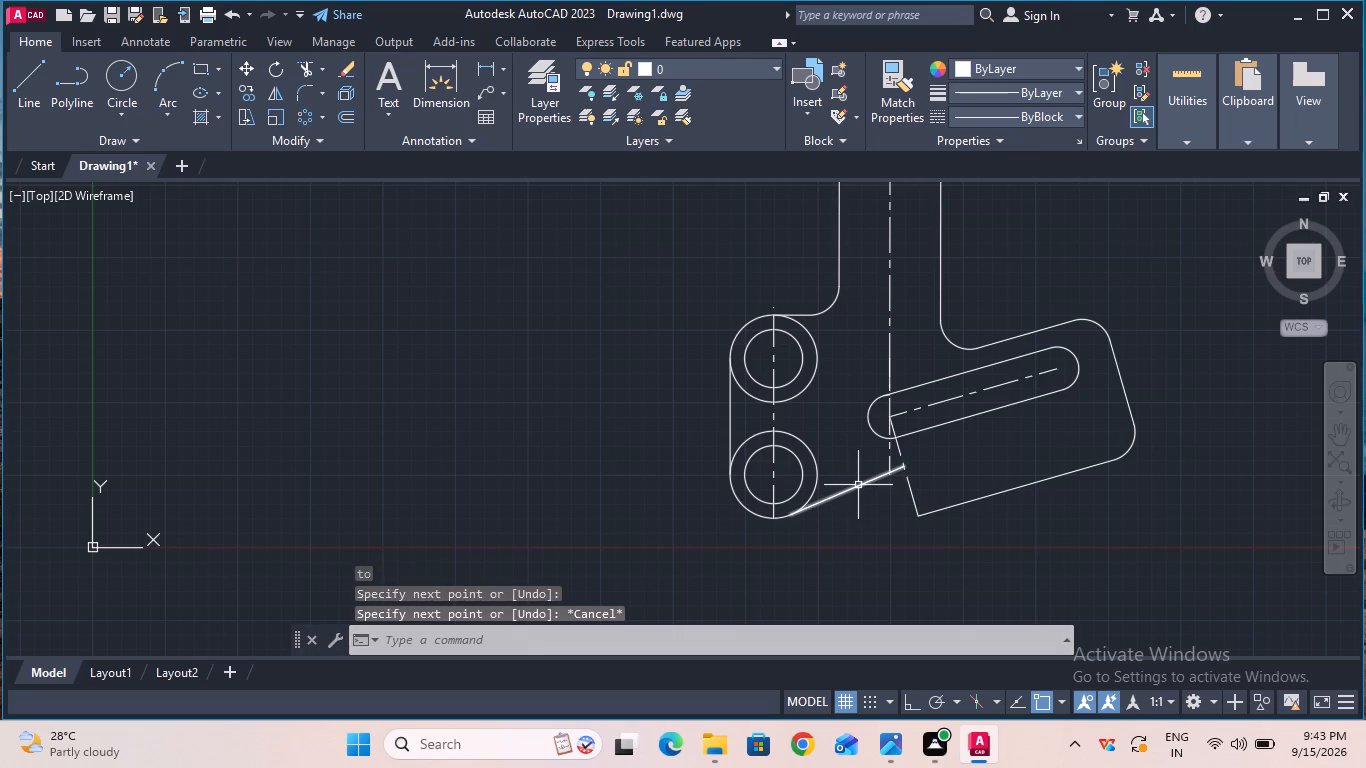
Remove the line joining the lower pin's outer circle to the midpoint of the short slanted centerline.
click(859, 487)
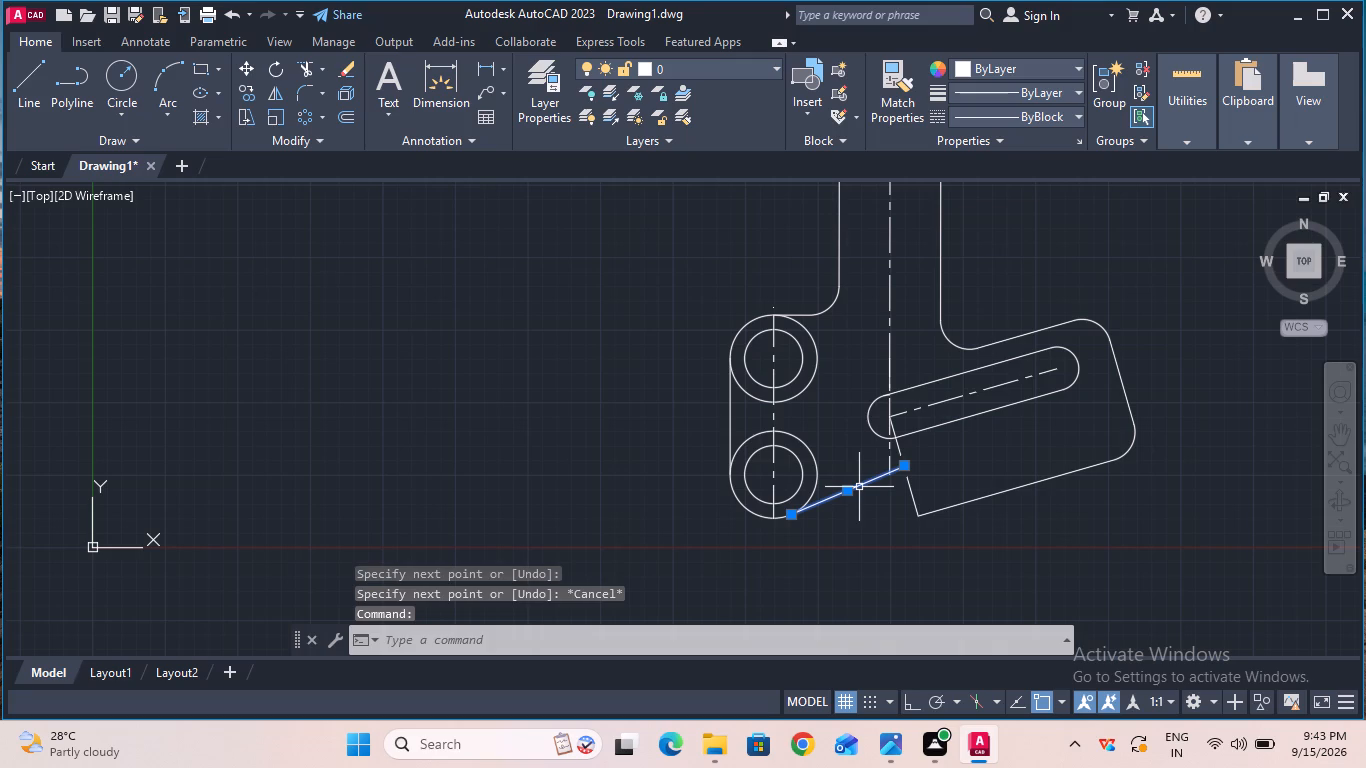
click(301, 71)
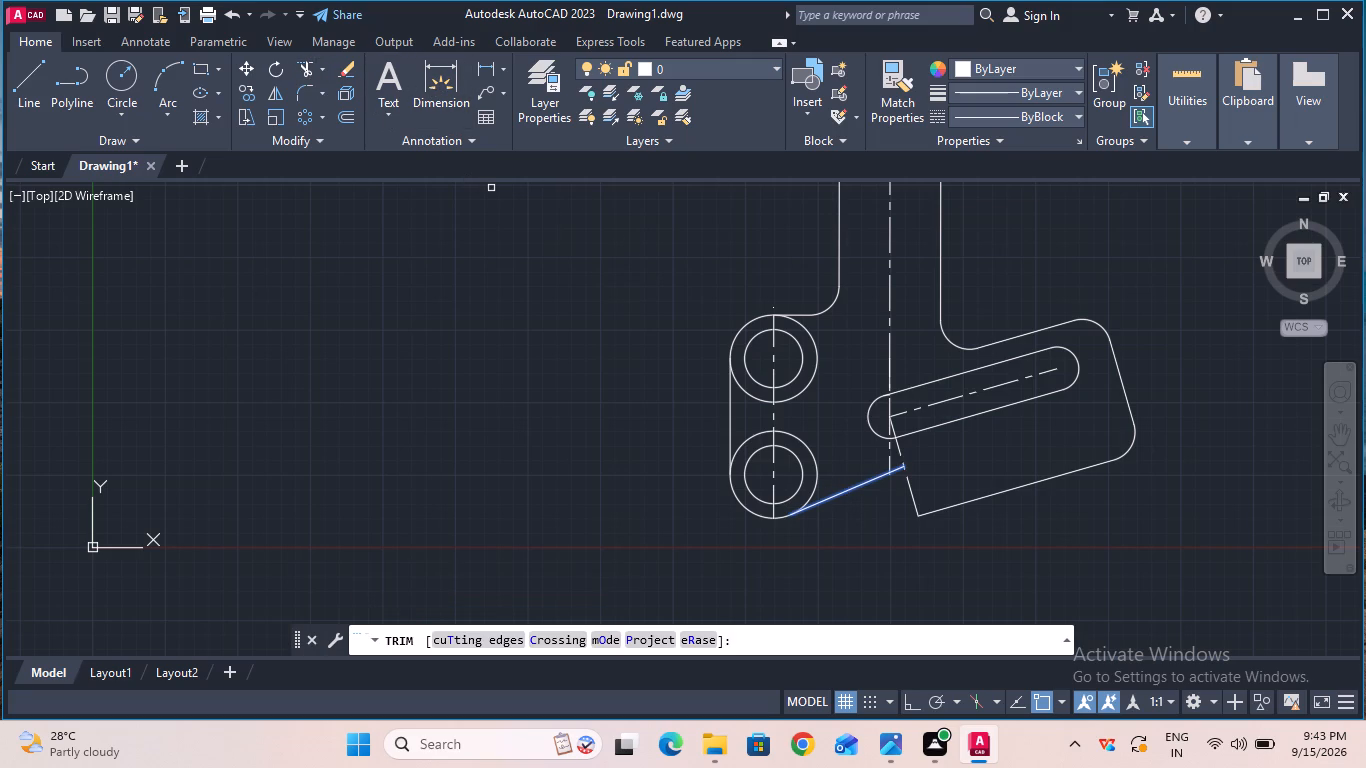
key(Delete)
click(841, 490)
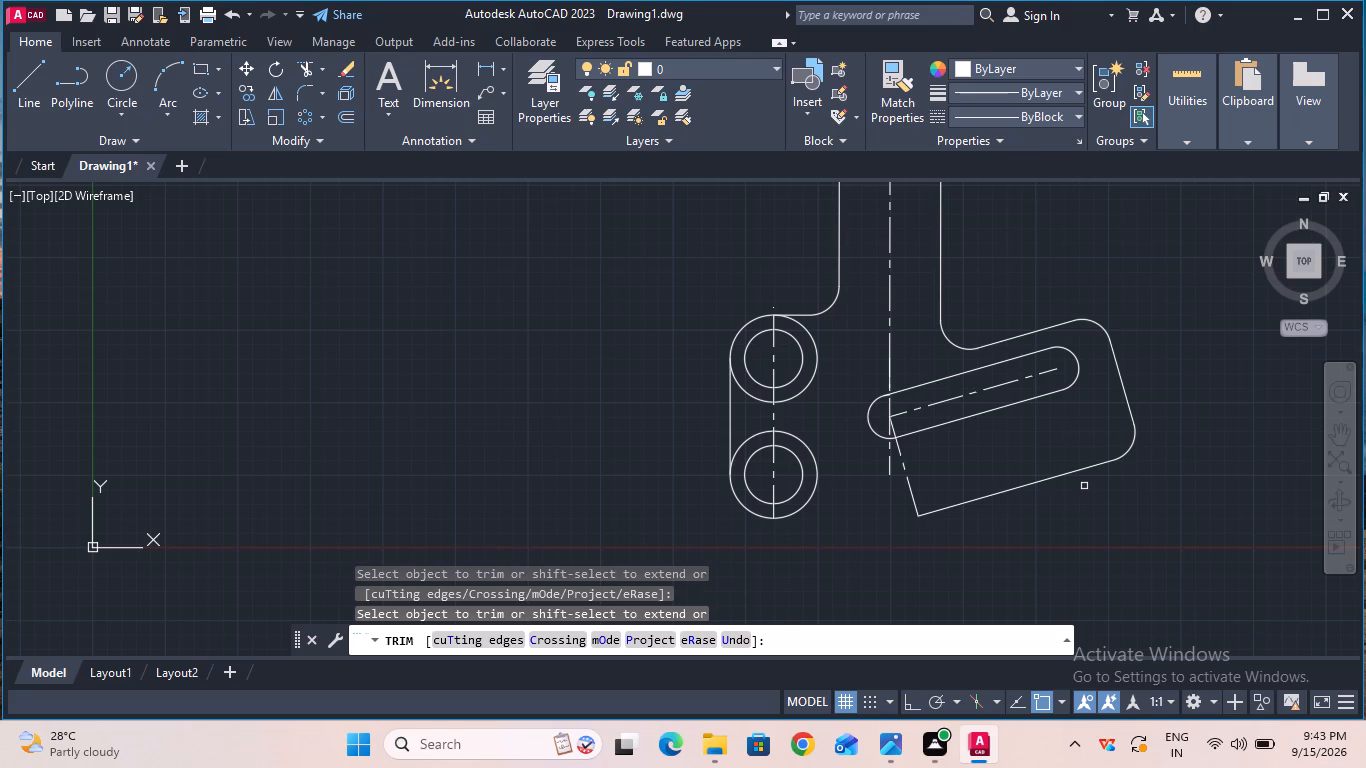
key(Escape)
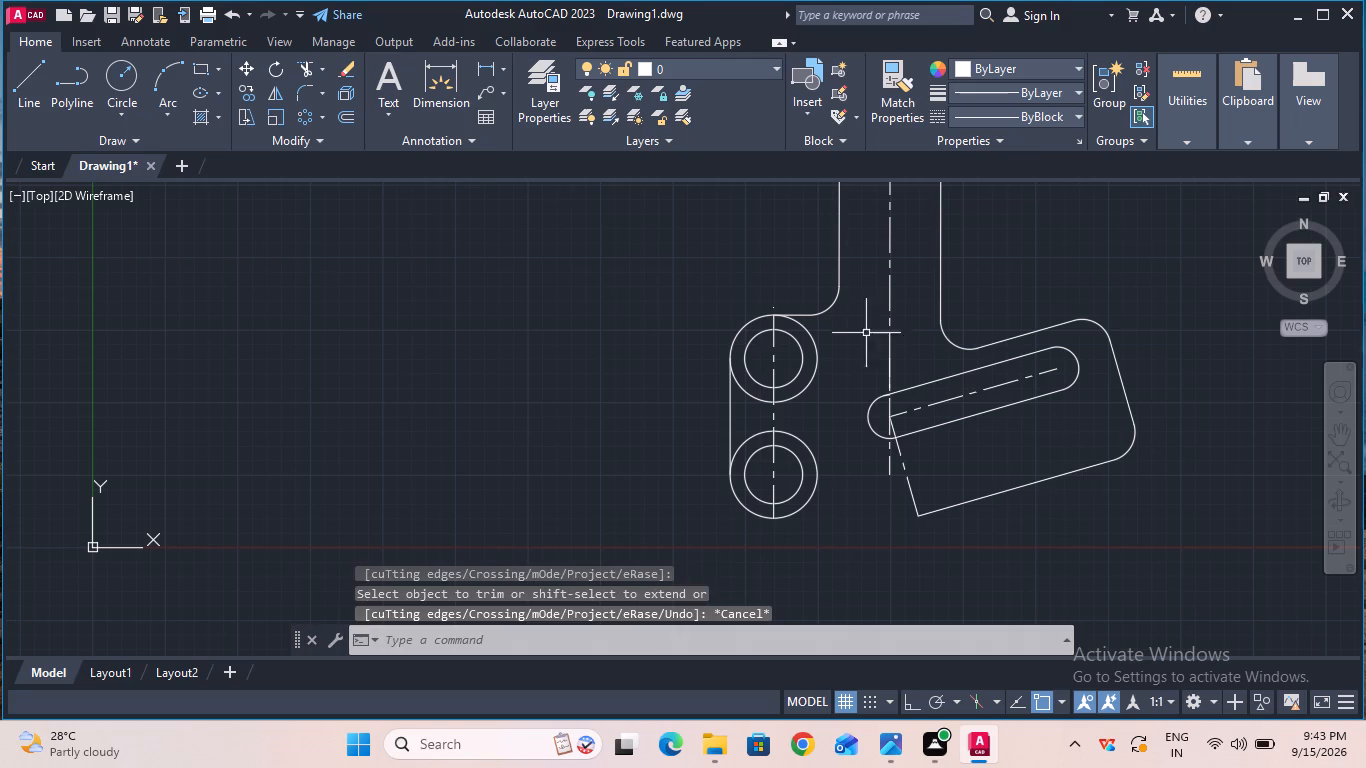
Measure the slotted end's width between its upper and lower slanted edges with trial linear and aligned dimensions.
click(479, 61)
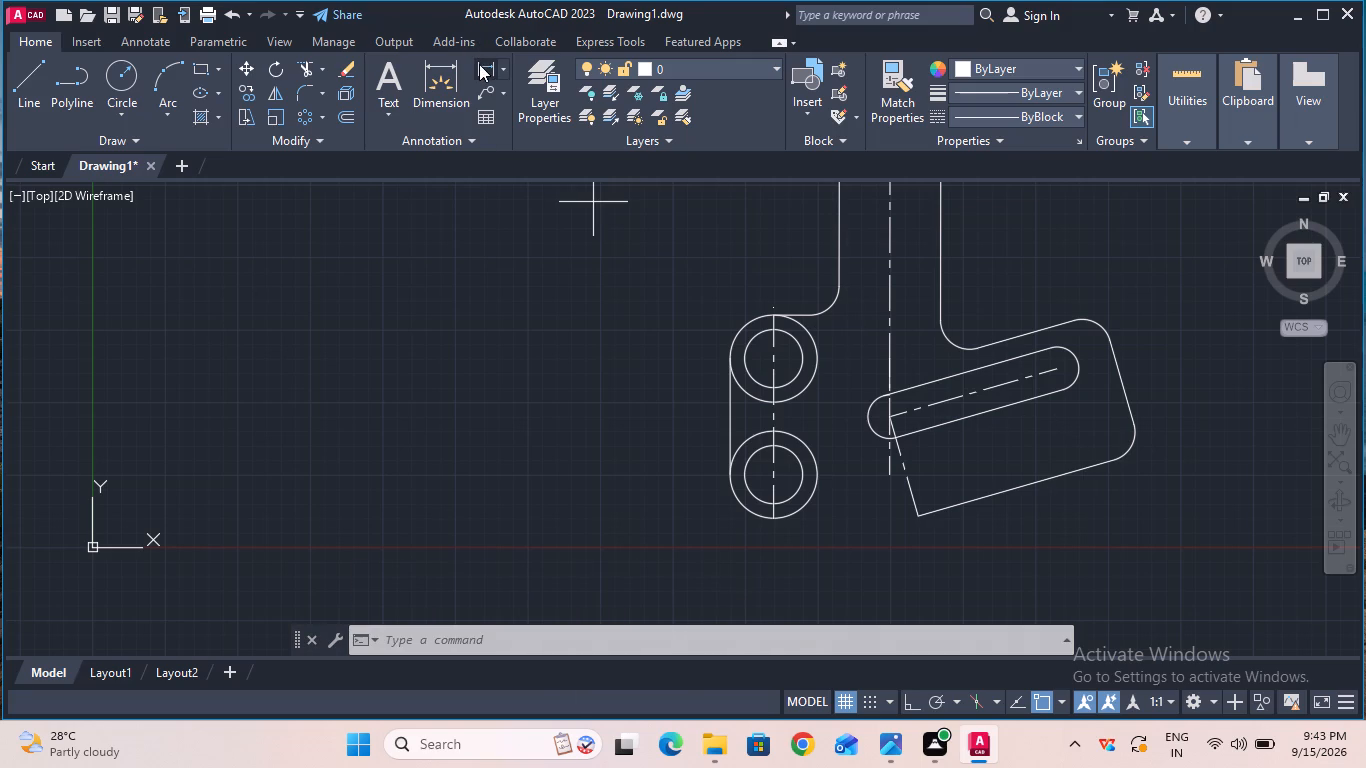
click(1074, 315)
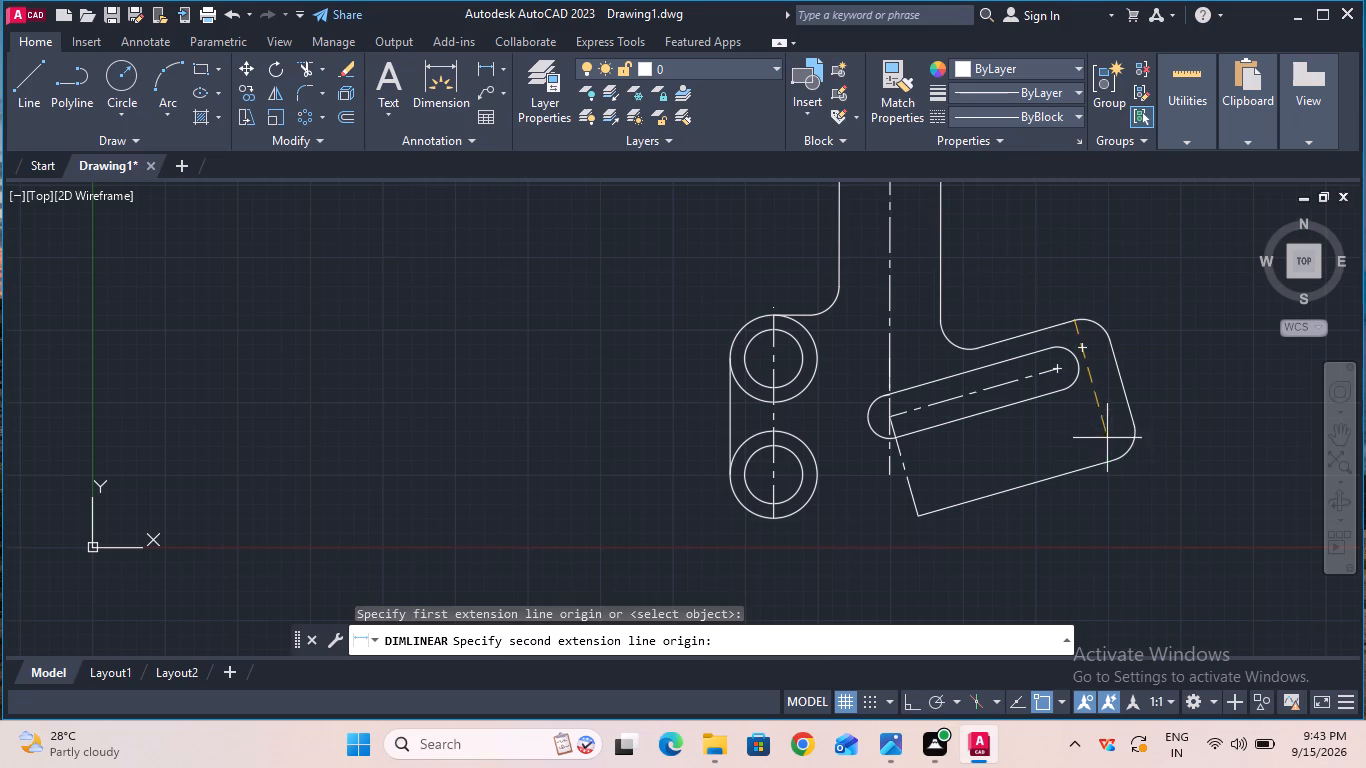
click(1117, 464)
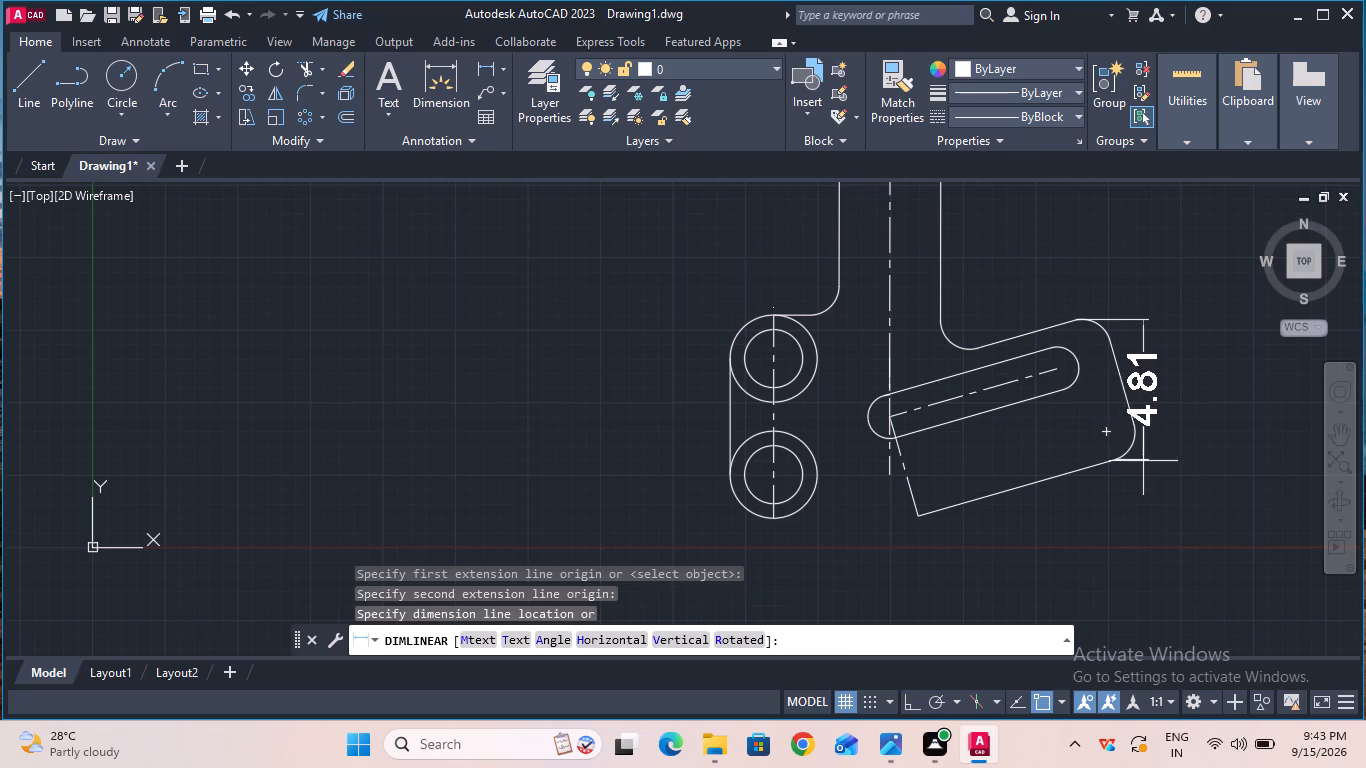
key(Escape)
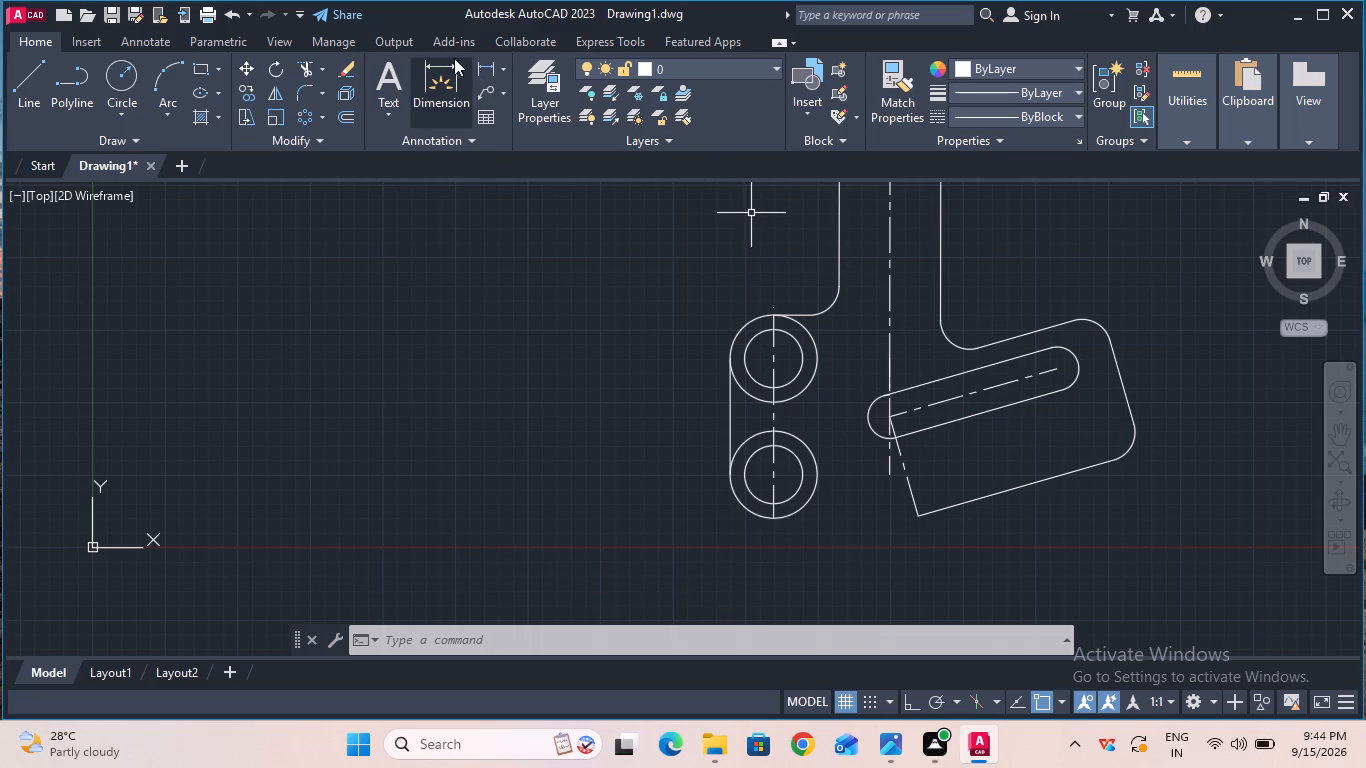
click(501, 65)
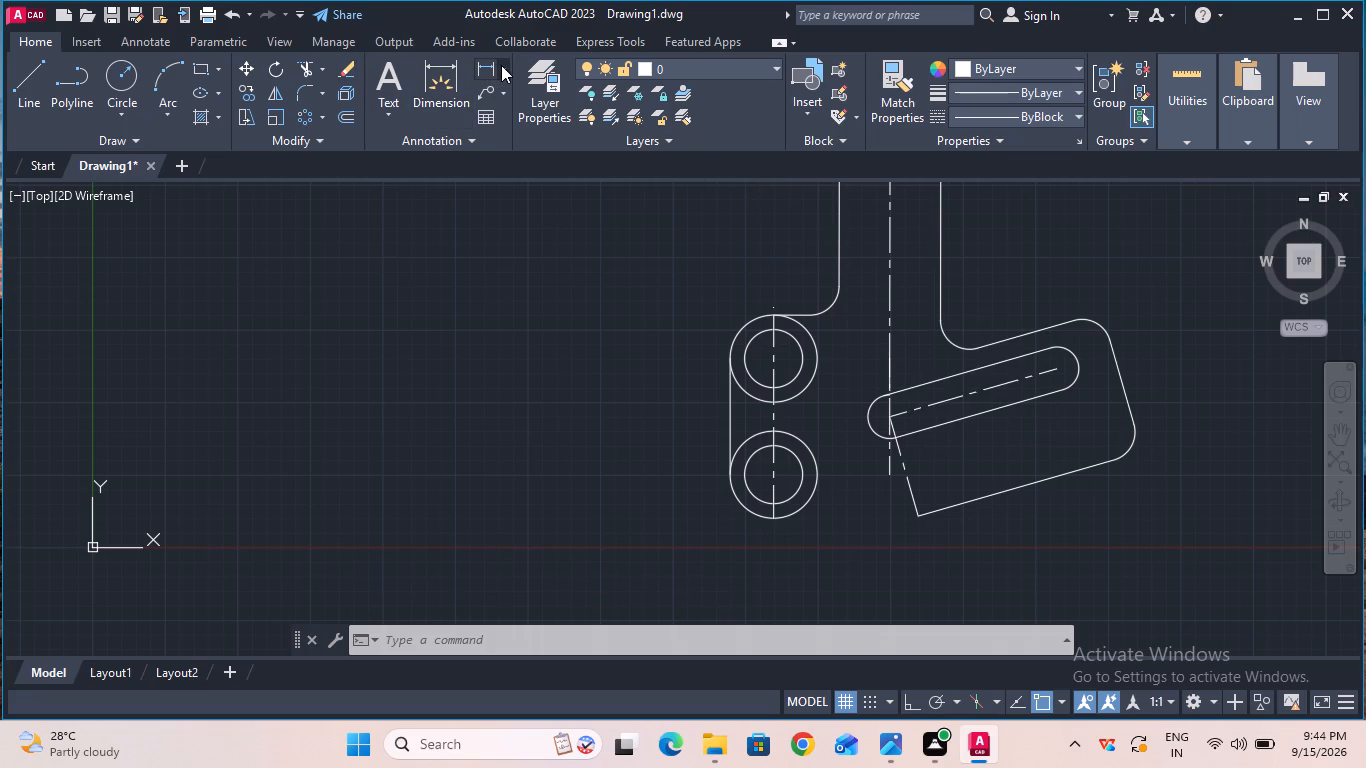
click(504, 148)
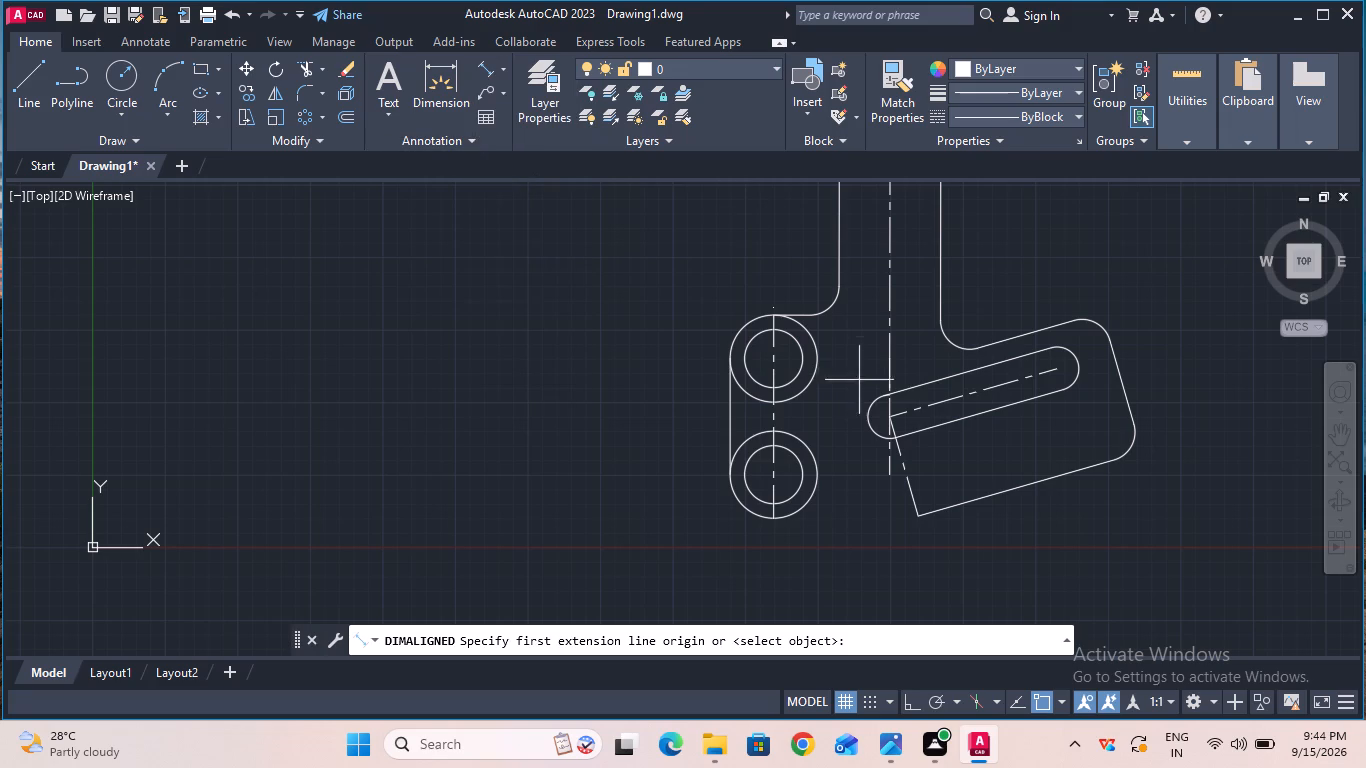
click(1029, 338)
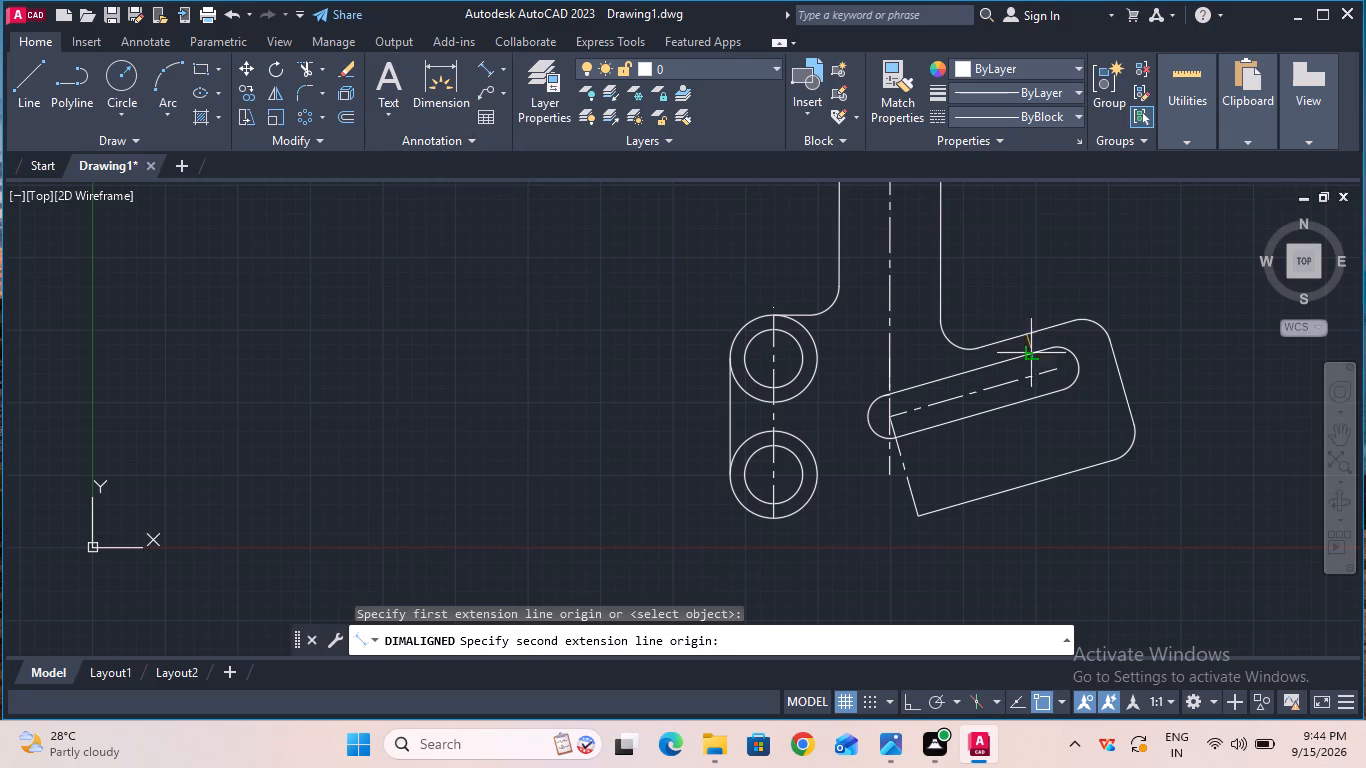
click(1071, 474)
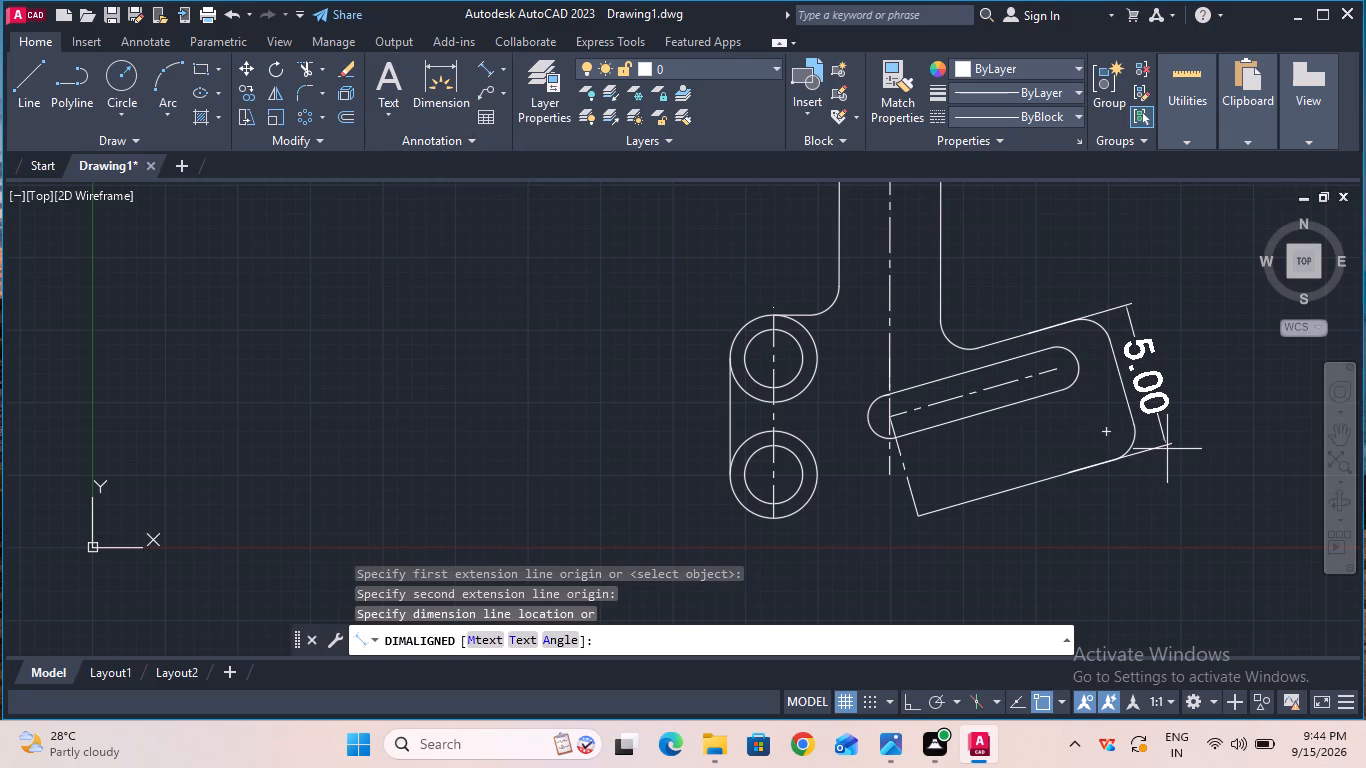
key(Escape)
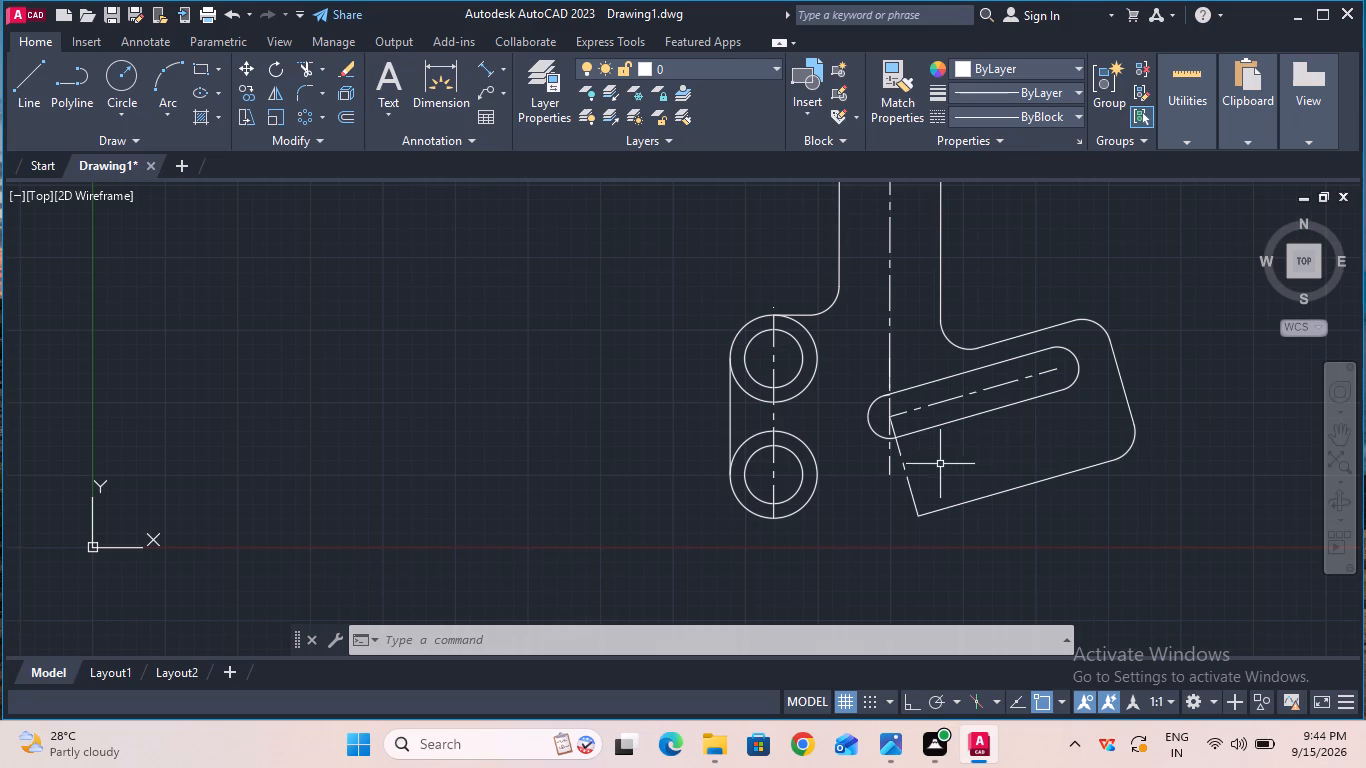
Measure the slot's center-to-center length along its slanted centerline with a trial aligned dimension.
click(488, 74)
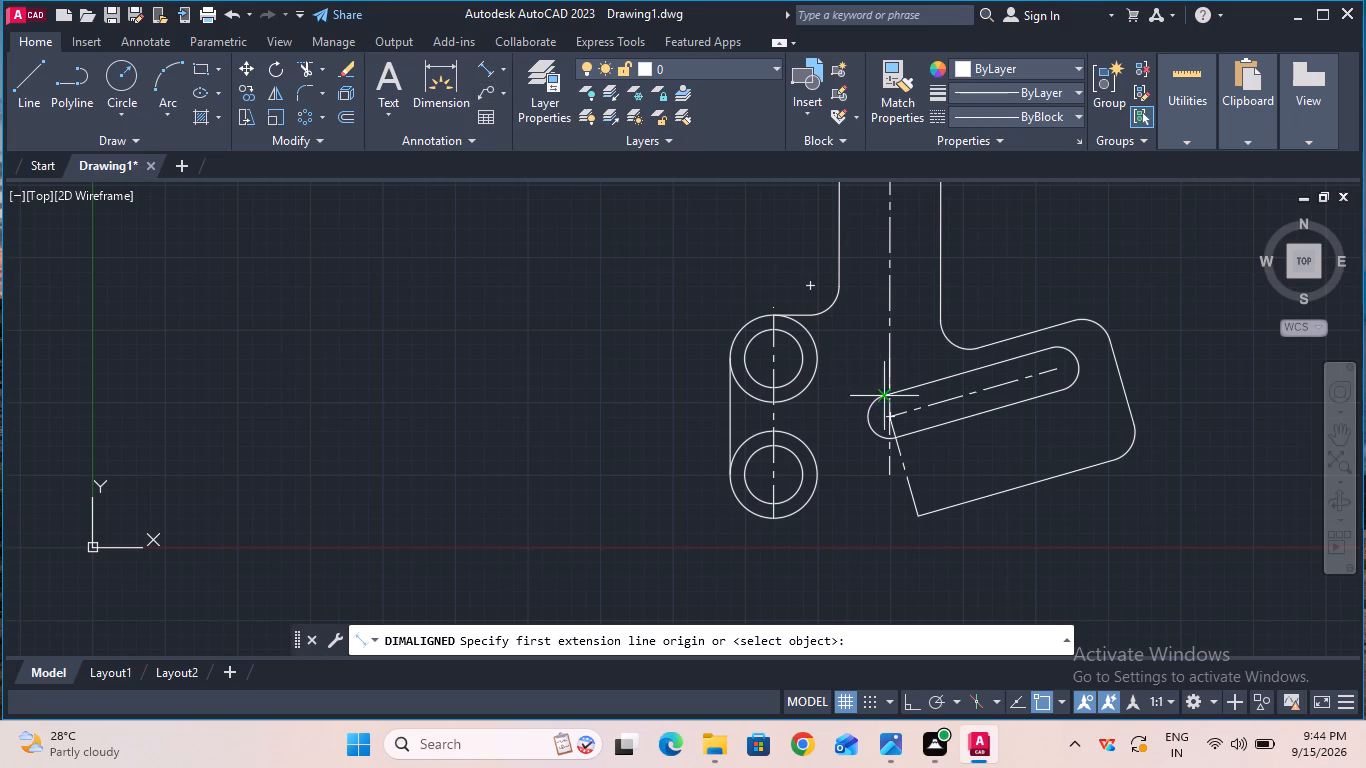
click(886, 421)
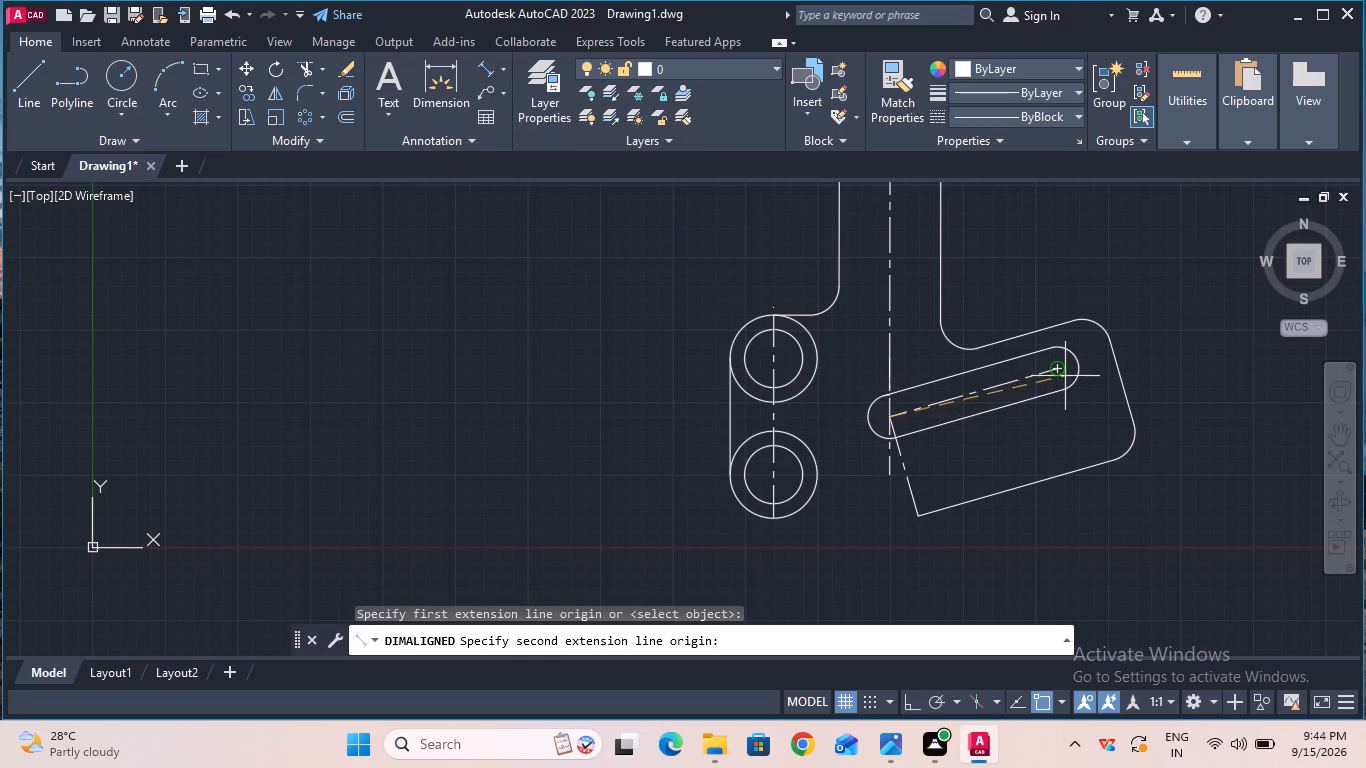
click(1056, 371)
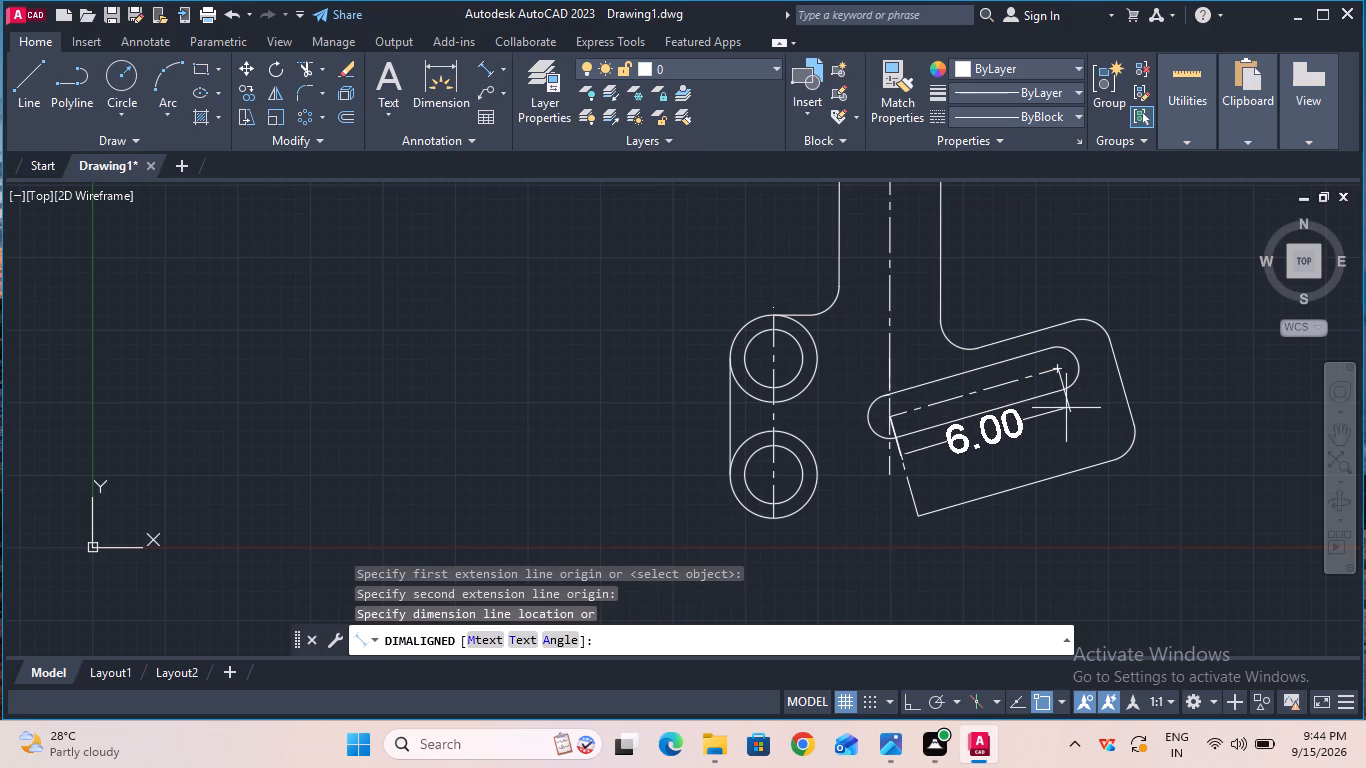
key(Escape)
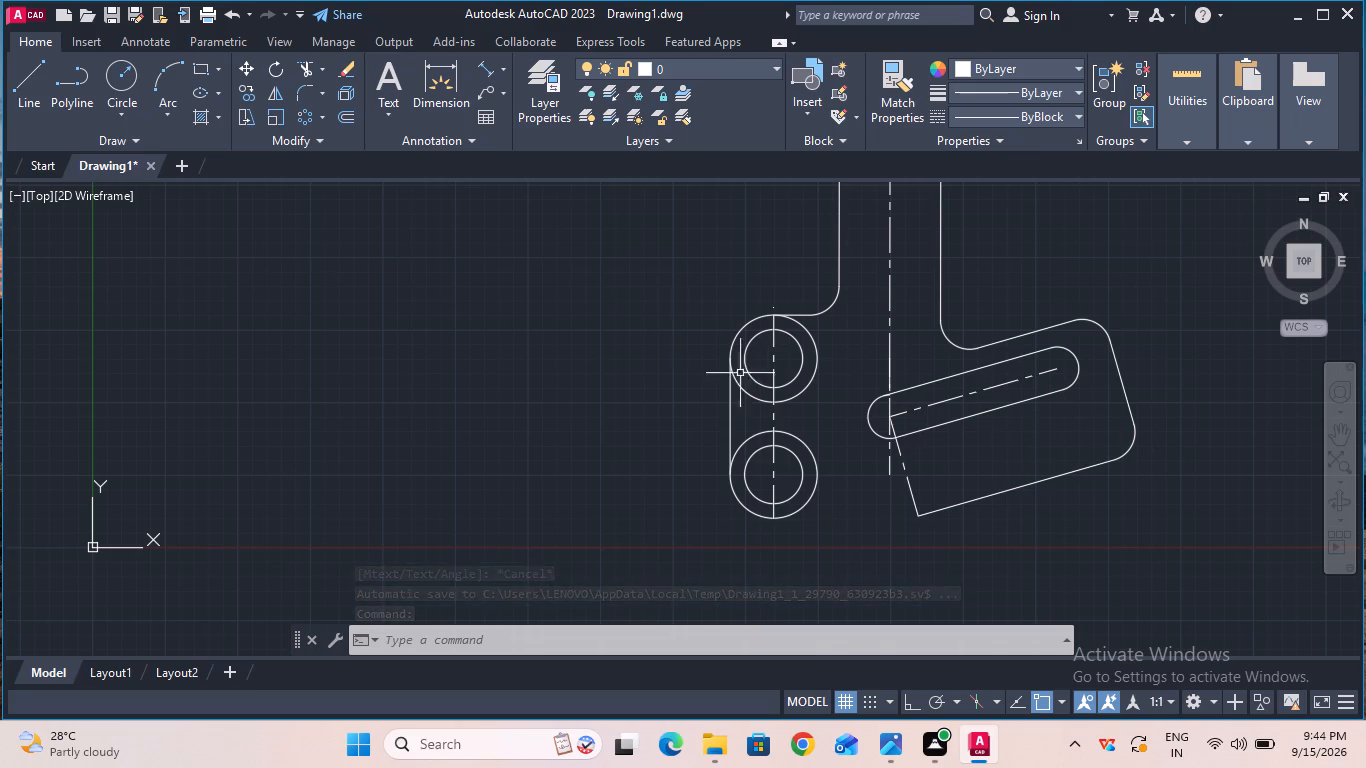
Start a new line tangent to the underside of the lower pin's outer circle.
click(13, 80)
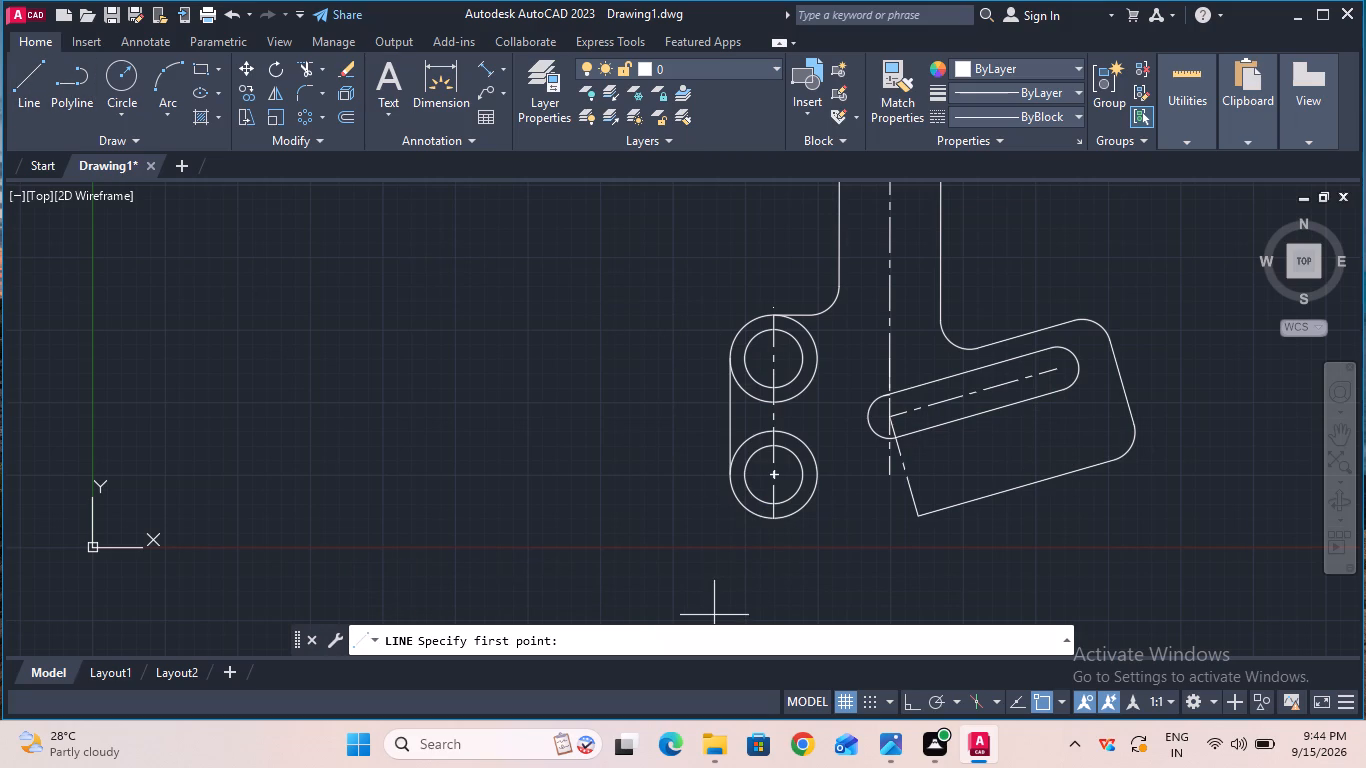
key(Escape)
key(l)
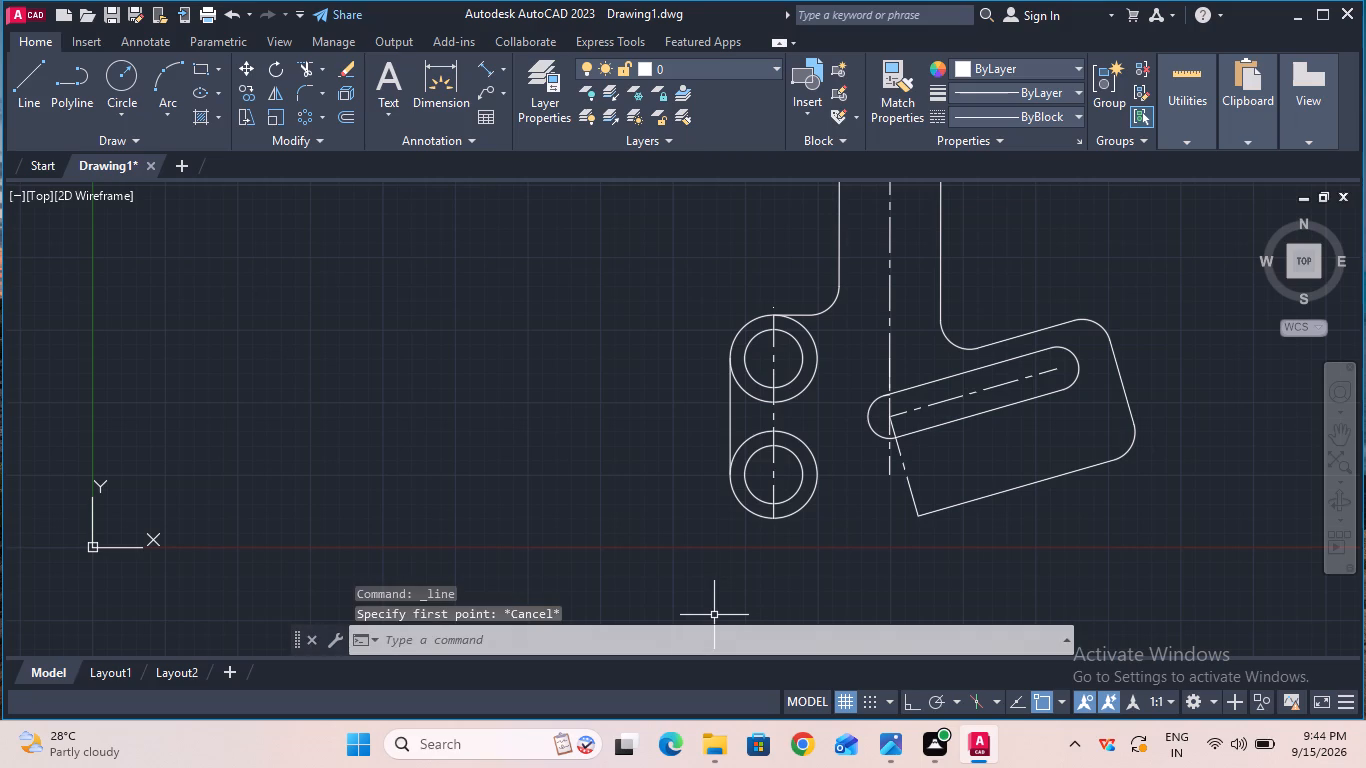
key(Return)
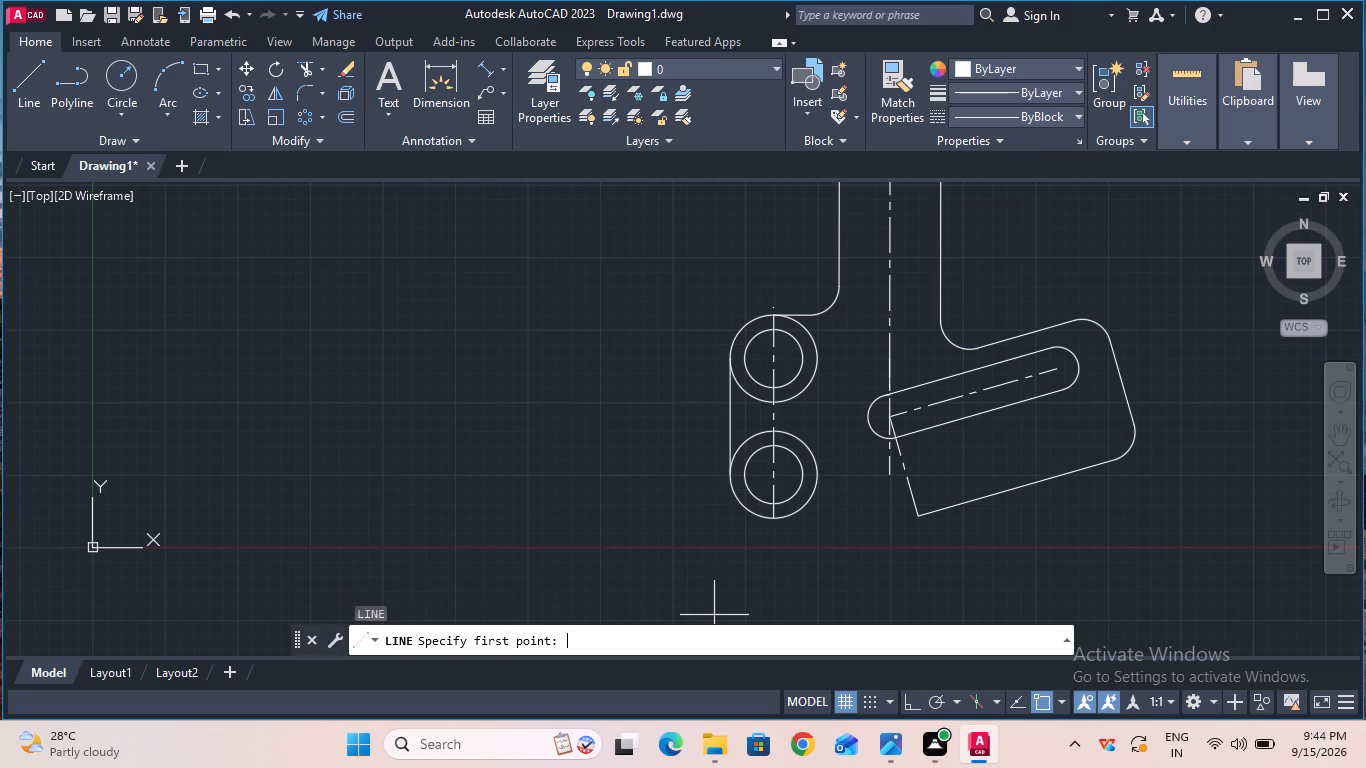
text(tan)
key(Return)
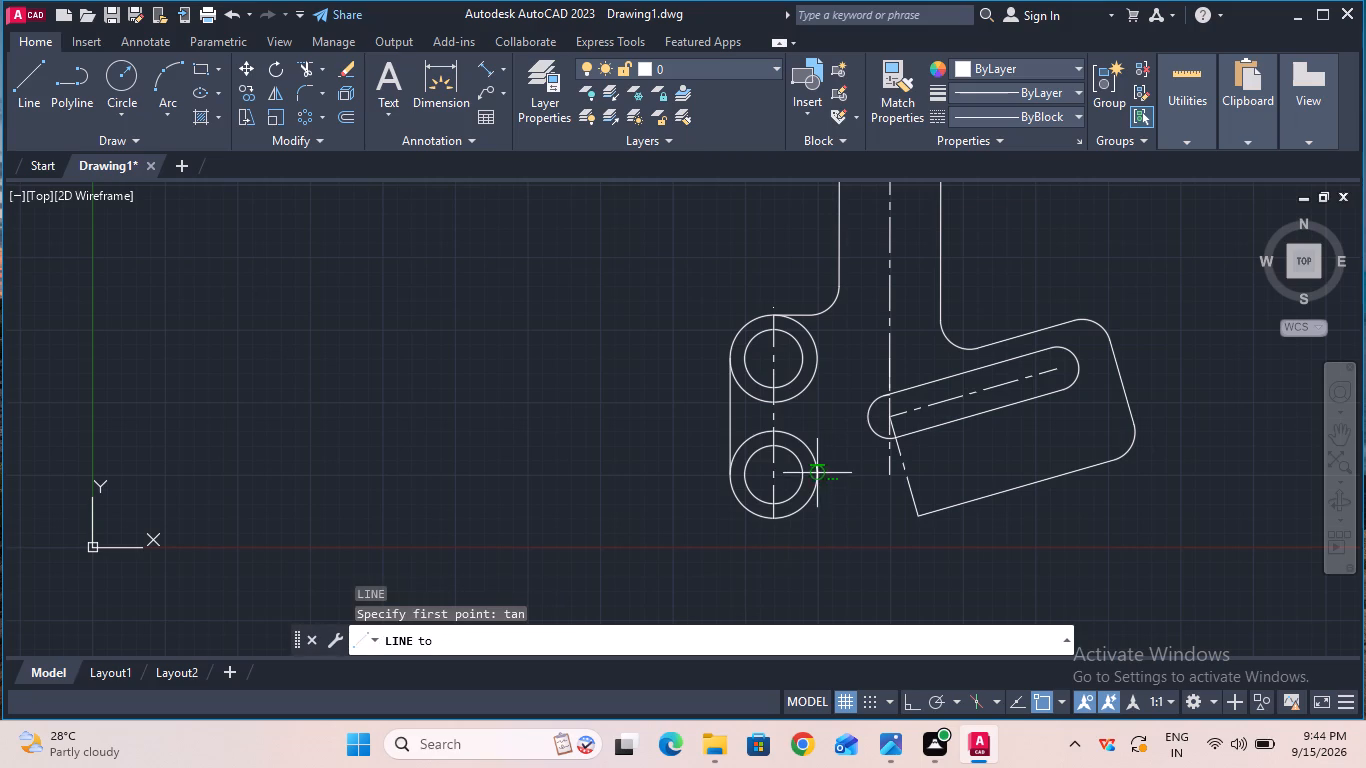
click(782, 517)
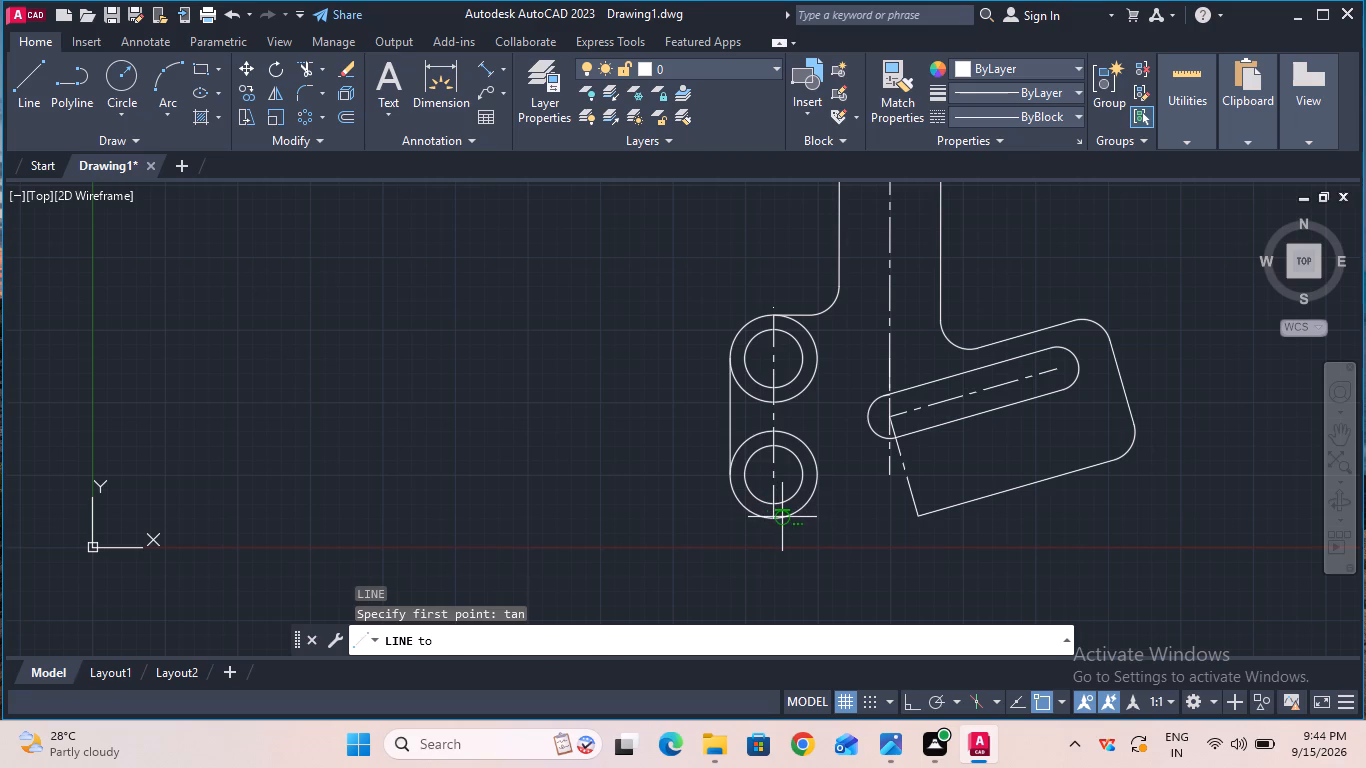
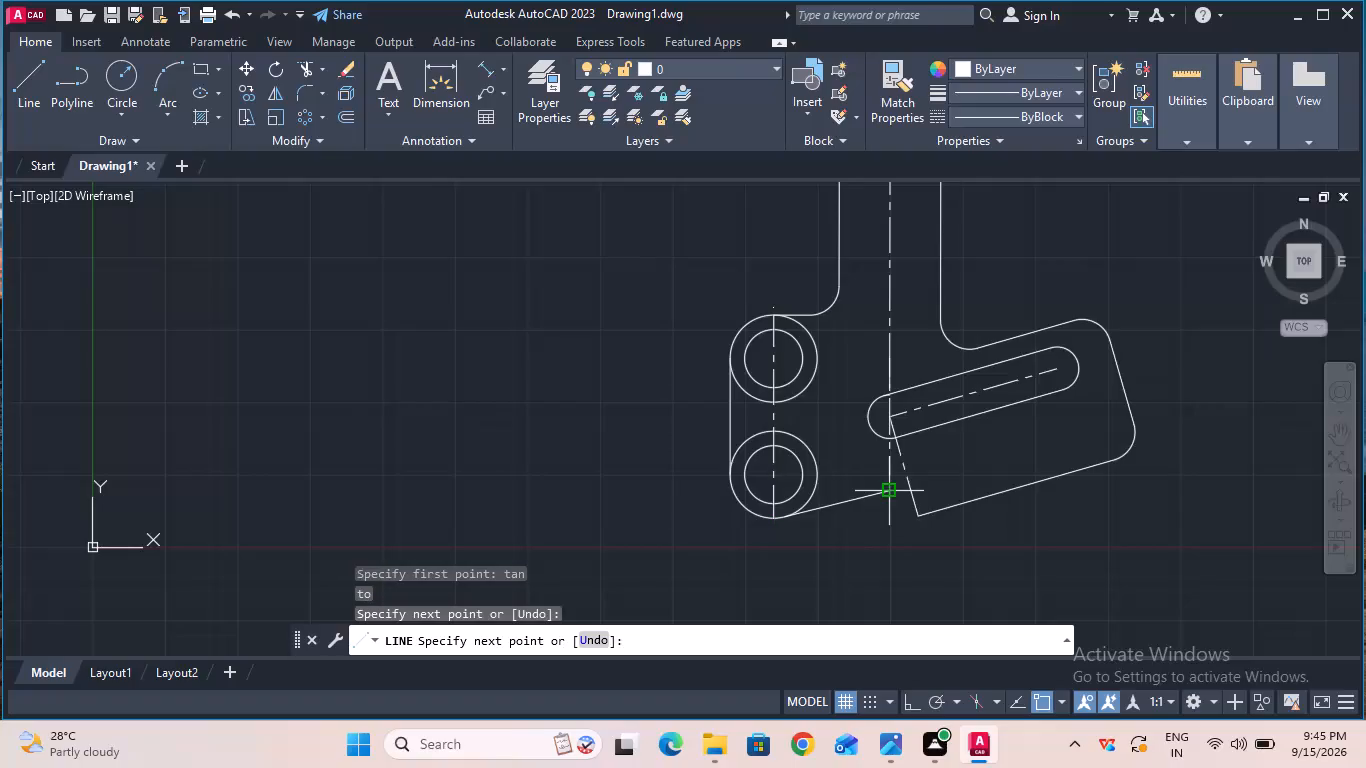
Extend the line tangent to the lower pin's outer circle up to the short slanted centerline at the slotted end.
key(Escape)
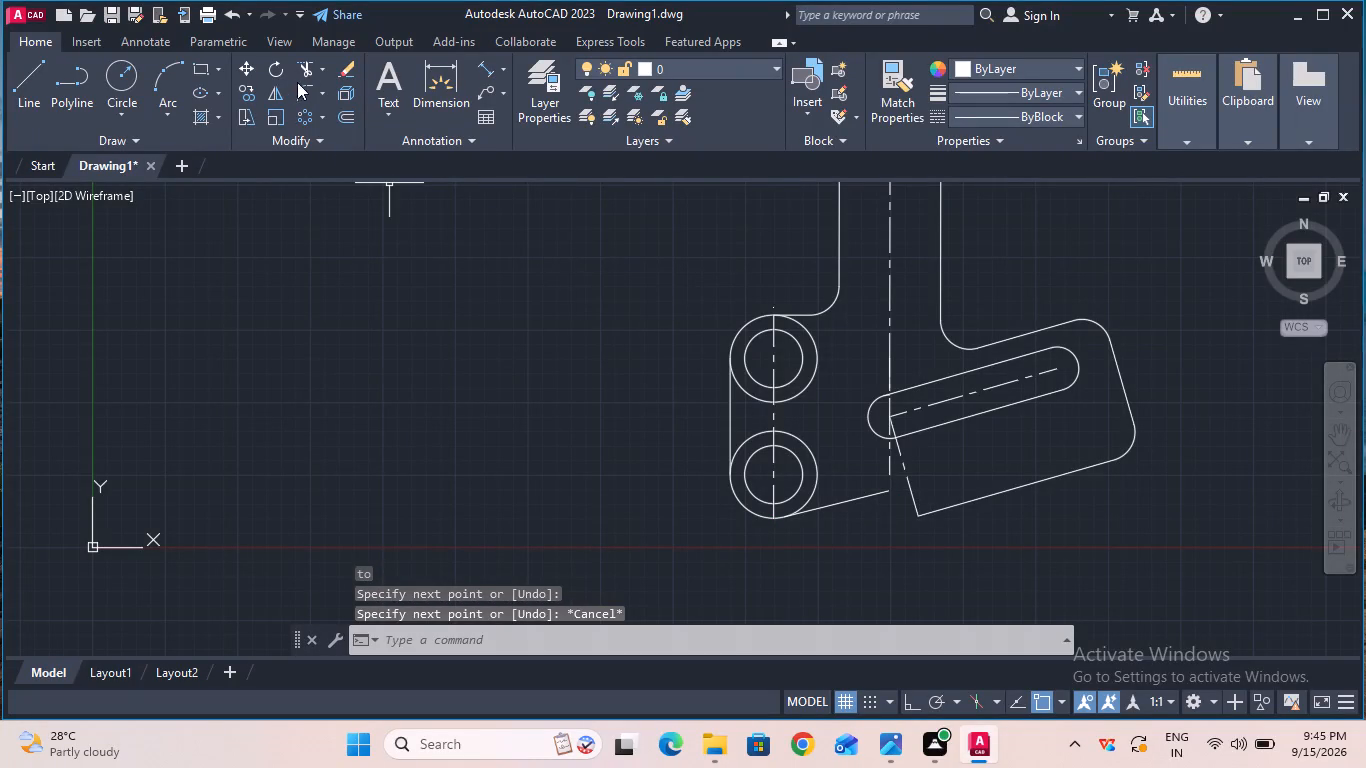
double_click(324, 74)
click(324, 74)
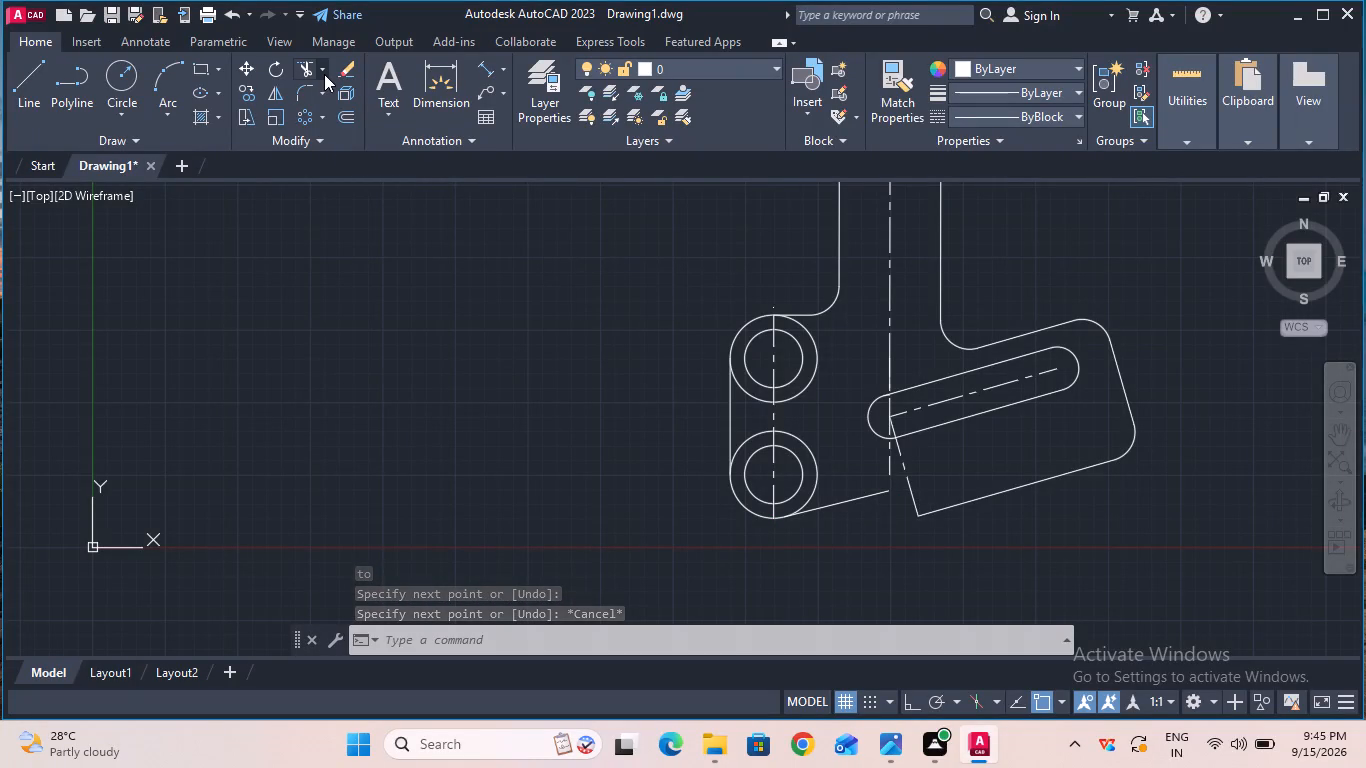
click(335, 131)
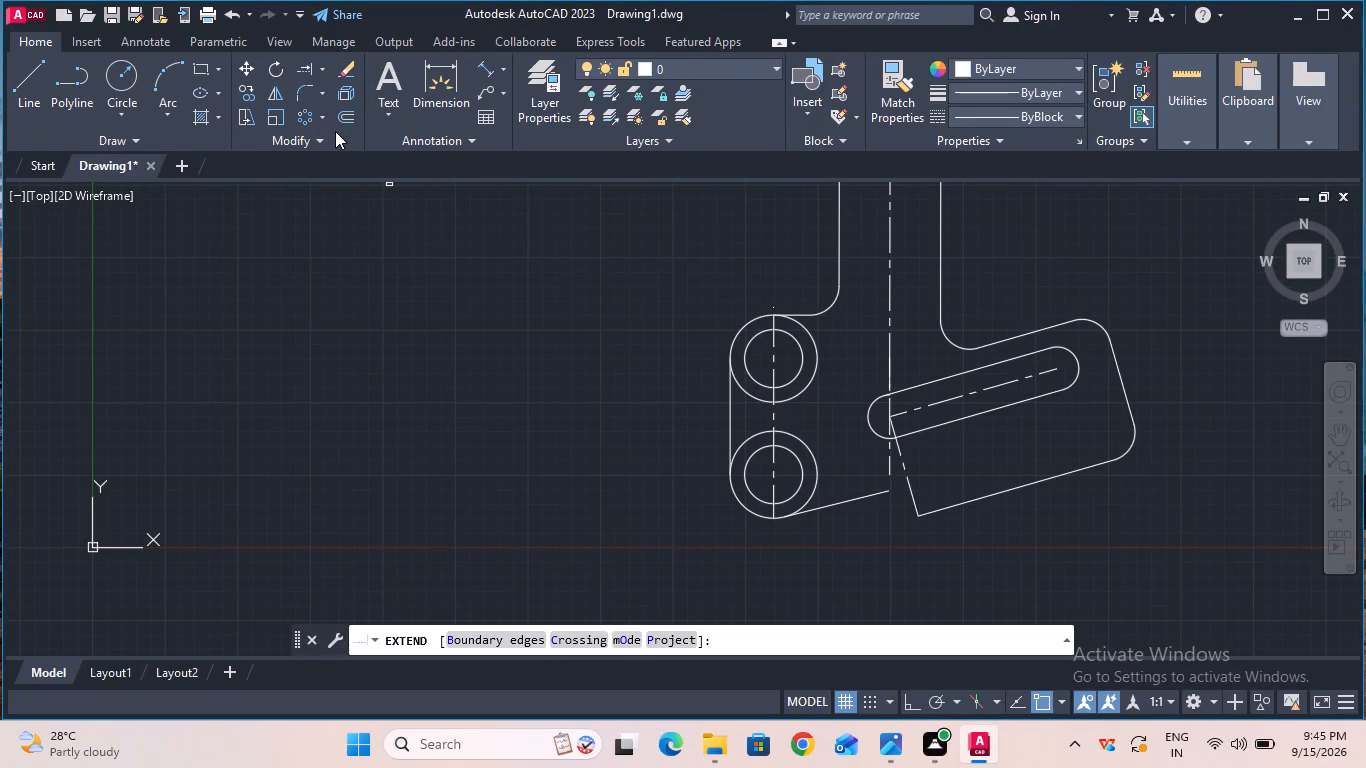
click(877, 494)
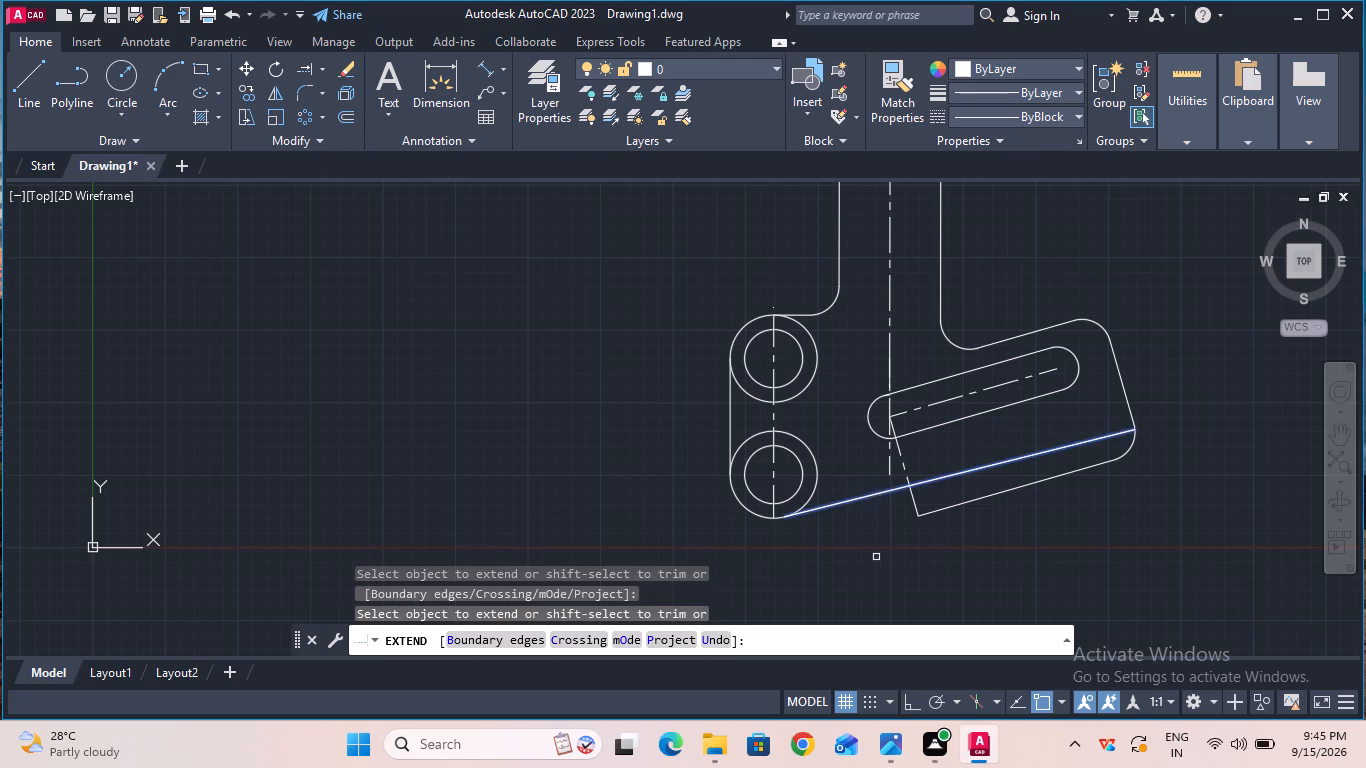
key(Escape)
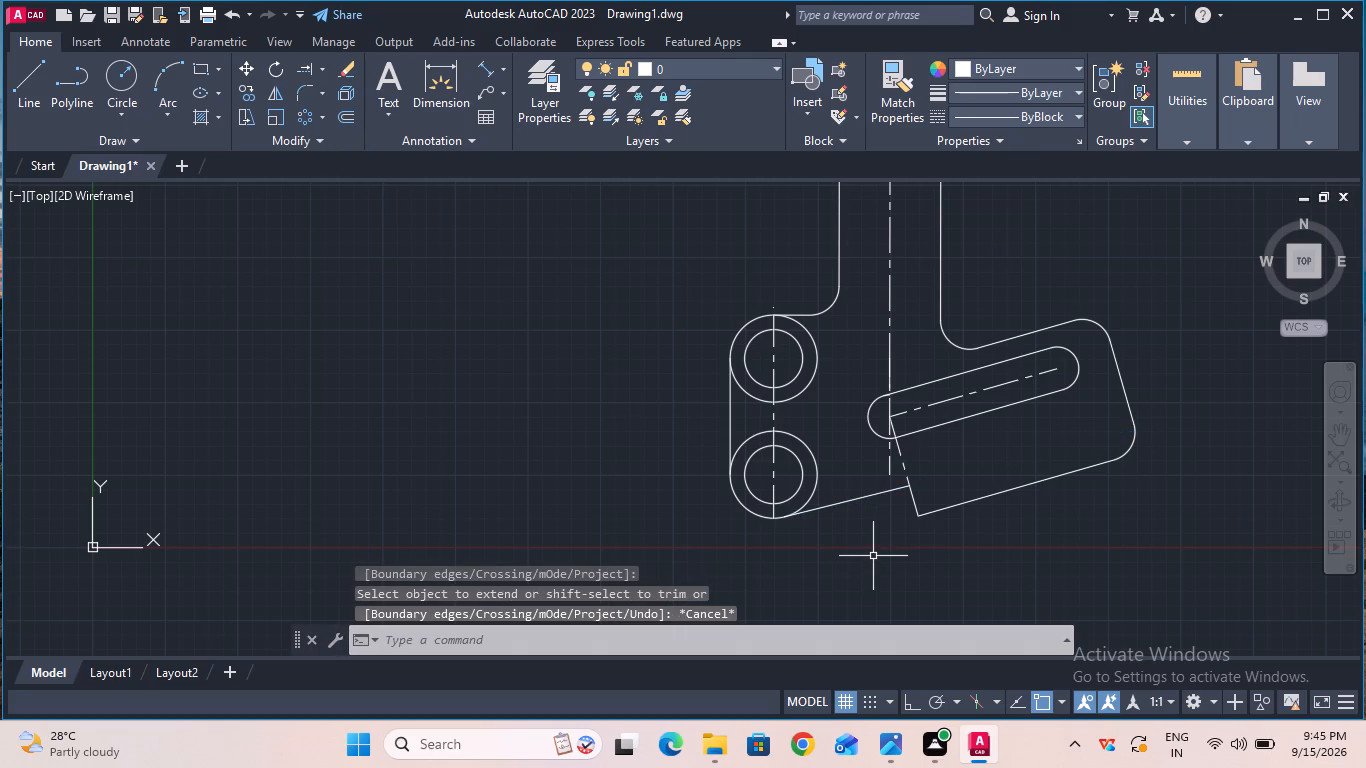
Select the entire Latch Arm drawing and join its objects into polylines.
ctrl+scroll(919, 541, down, 3)
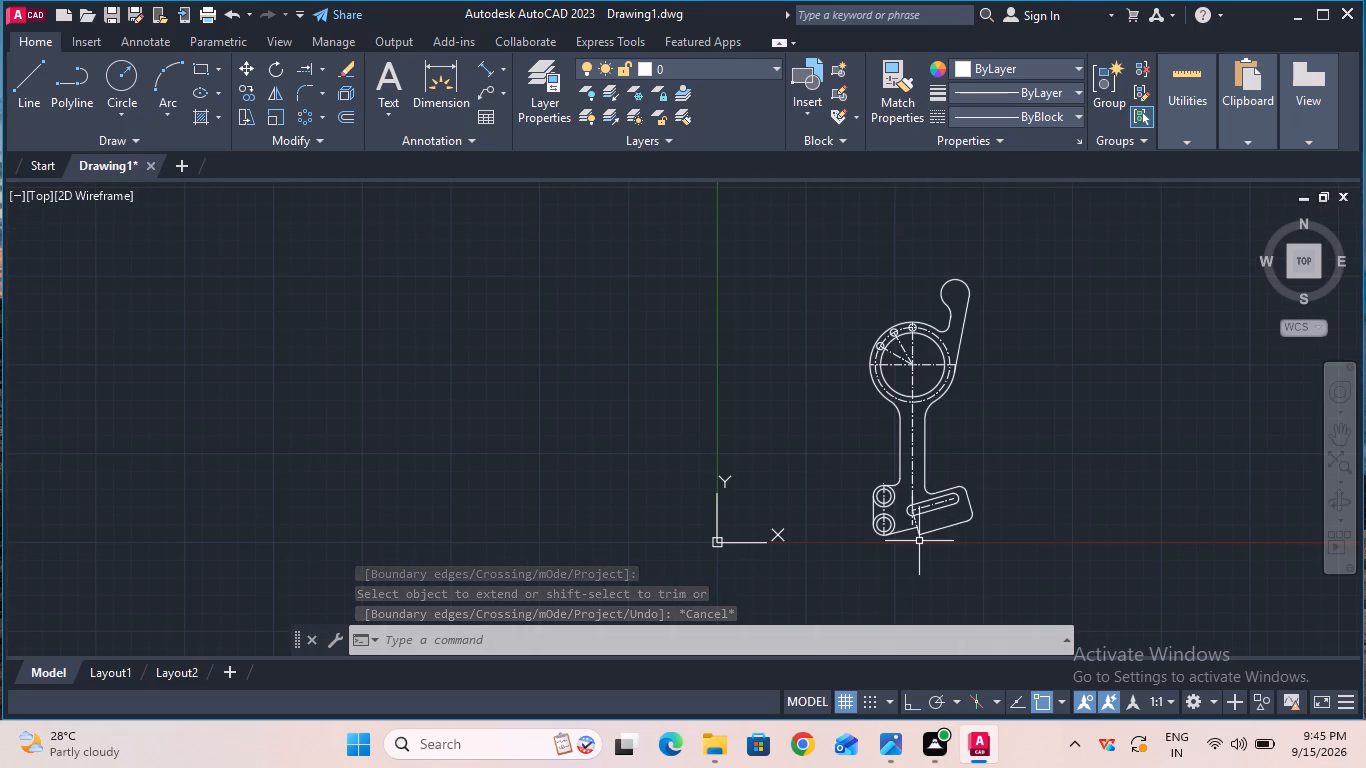
ctrl+scroll(919, 541, up, 1)
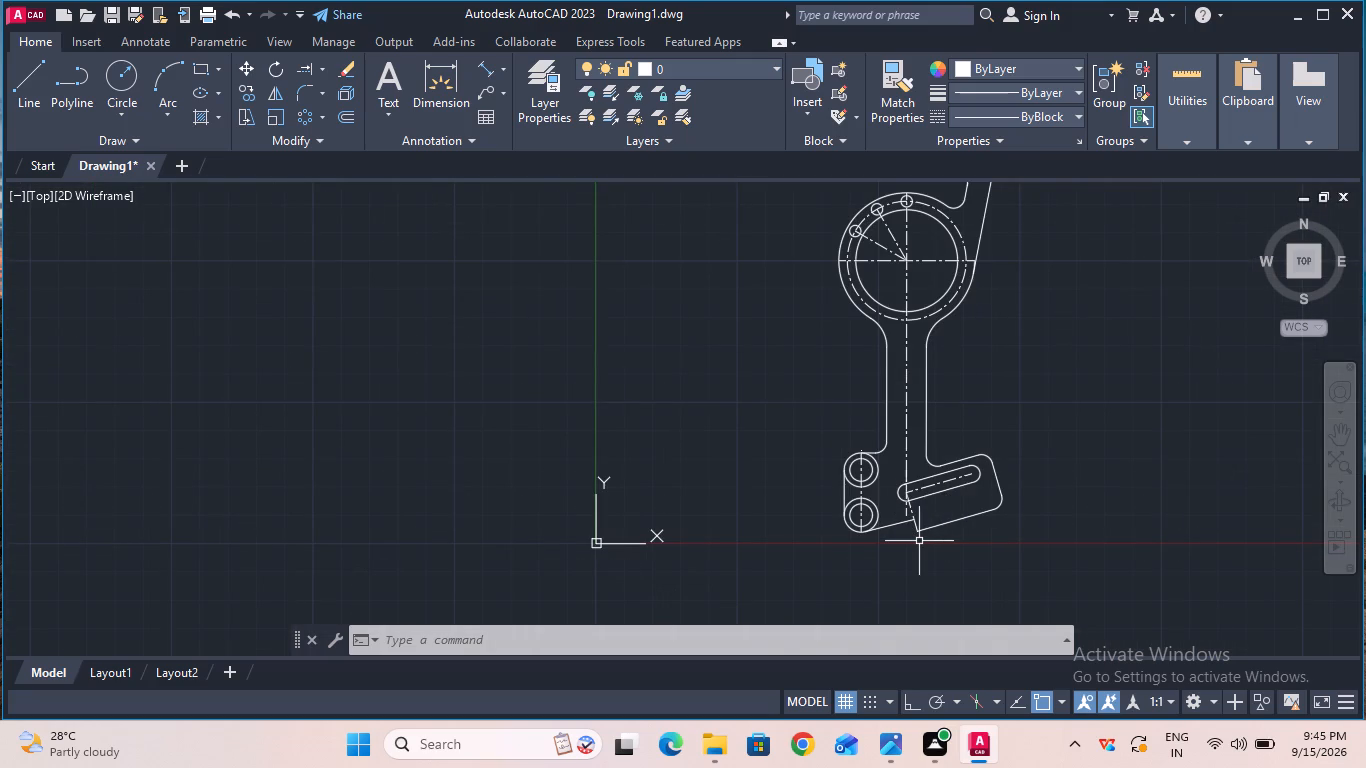
ctrl+scroll(772, 317, down, 2)
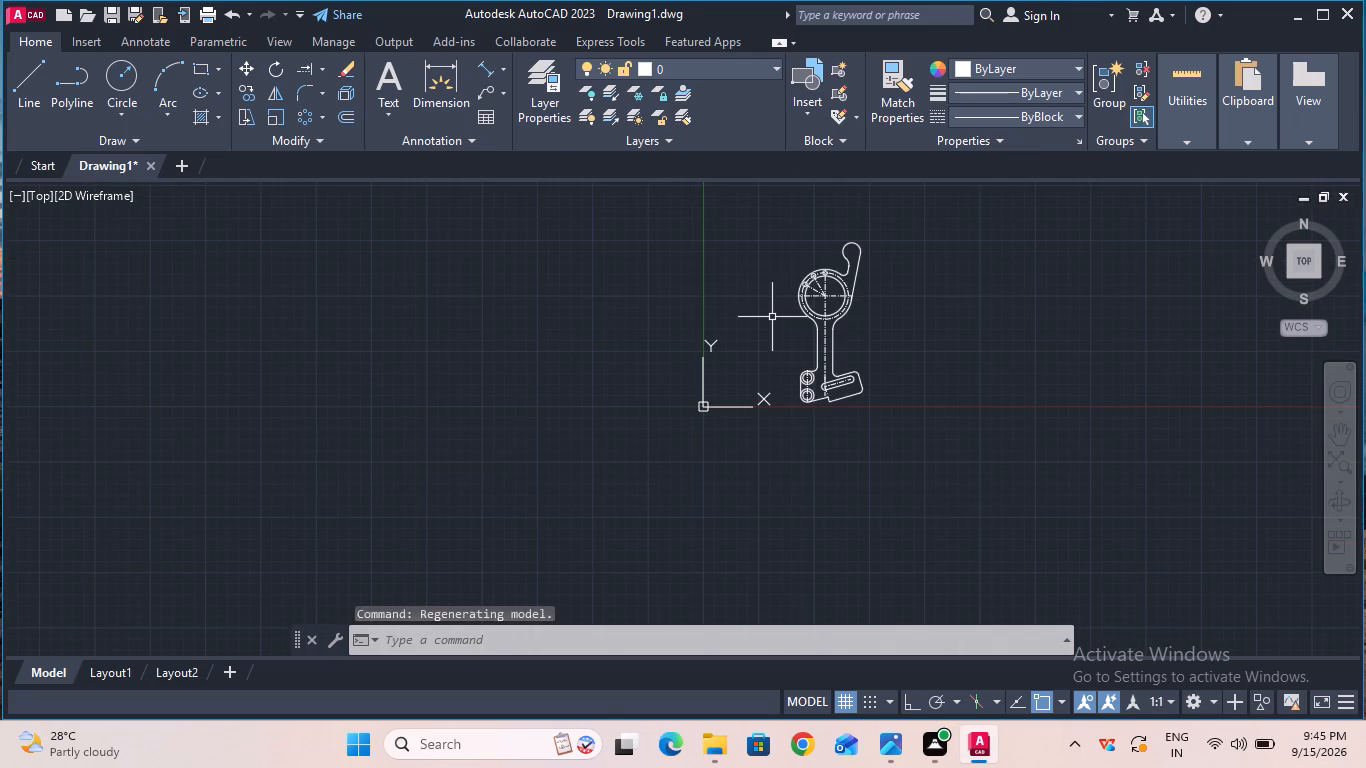
double_click(724, 225)
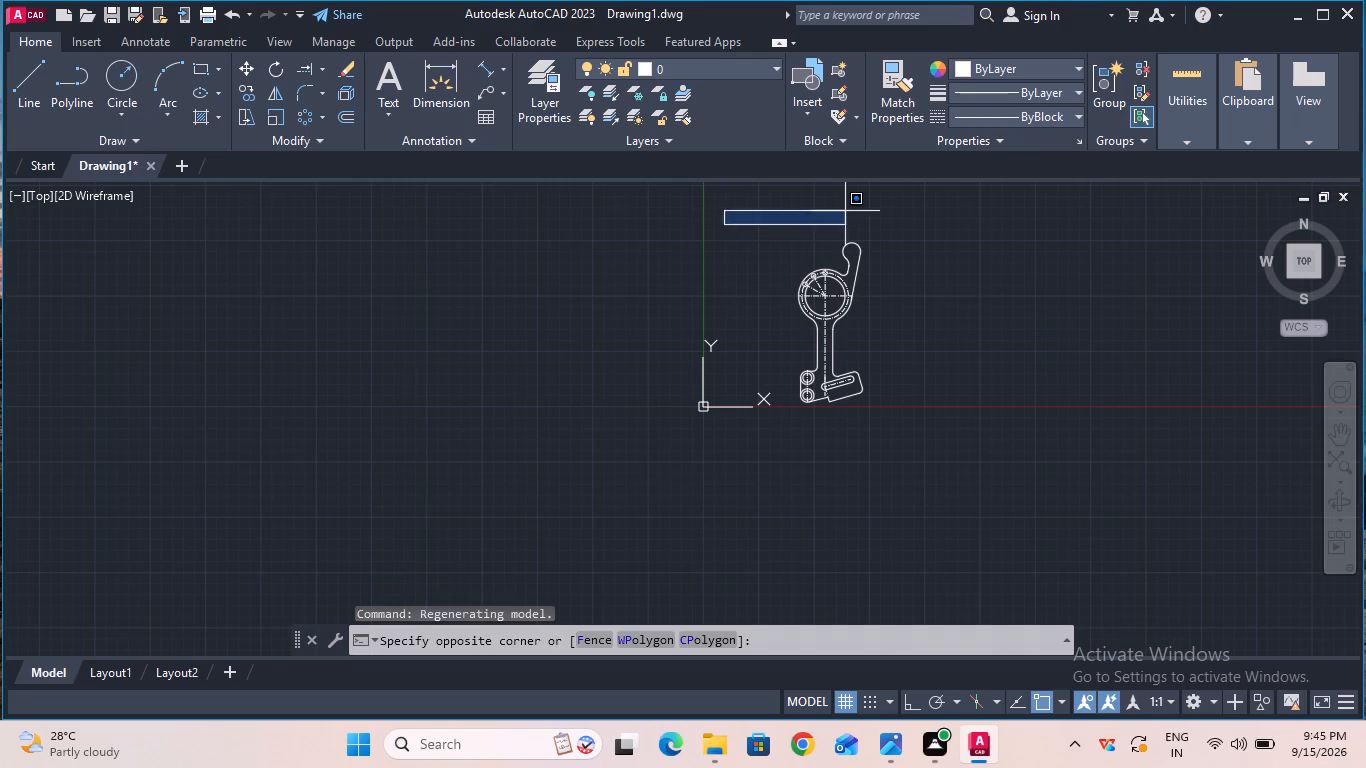
click(927, 419)
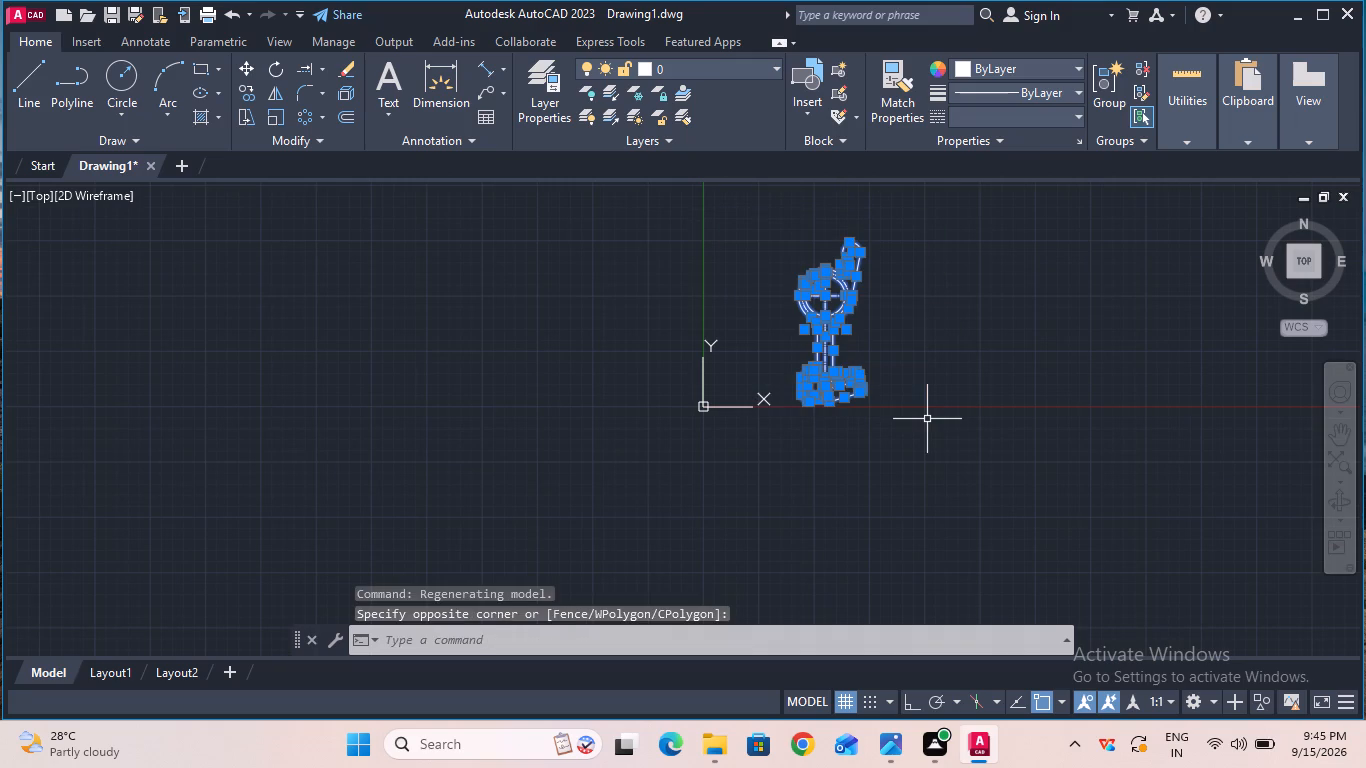
key(j)
text(oin)
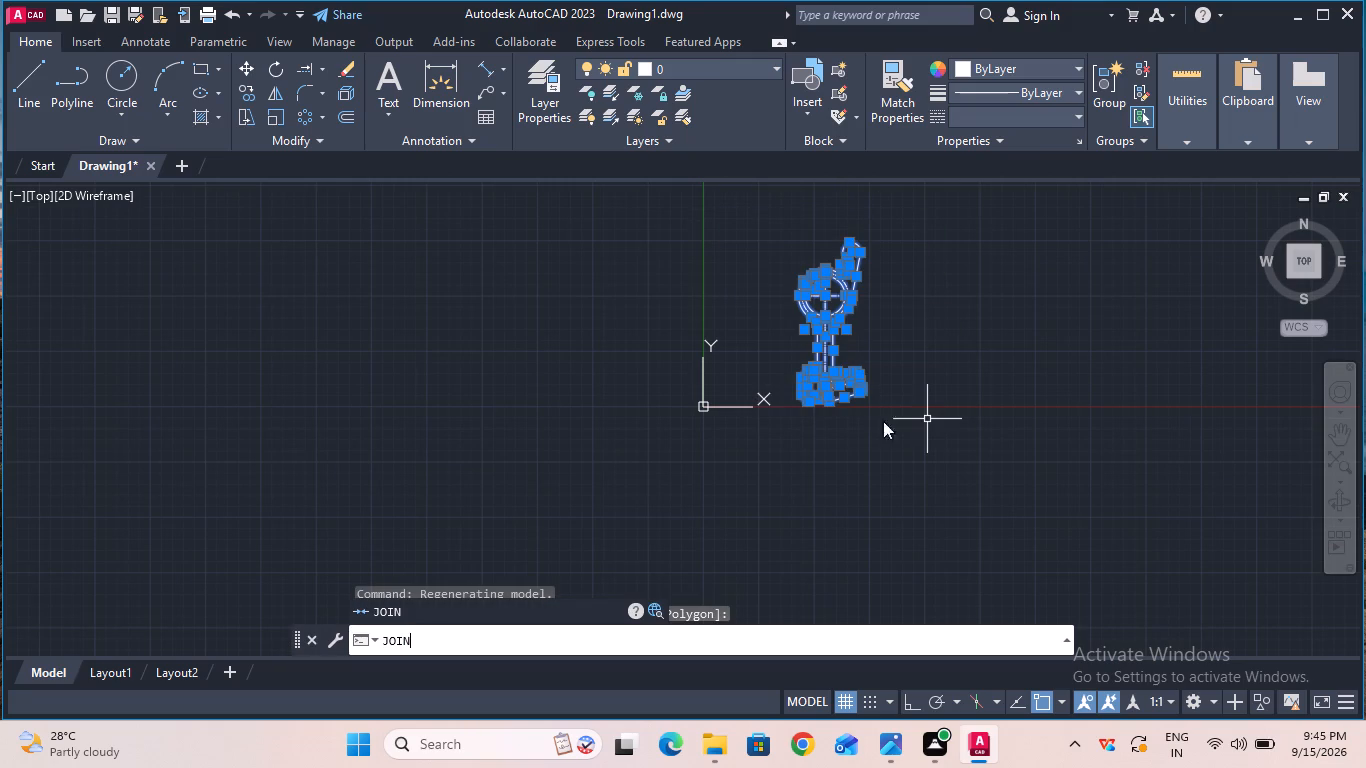
click(572, 611)
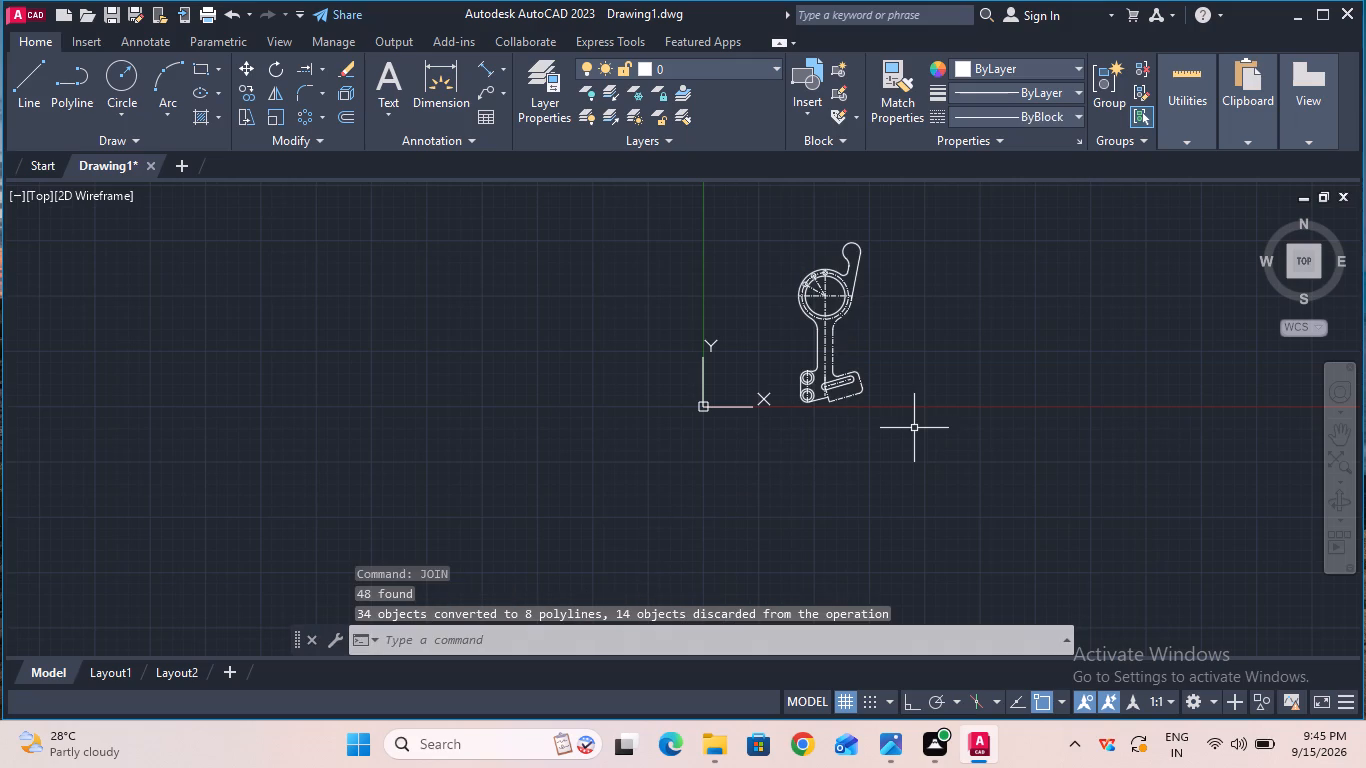
Examine the joined polylines along the ring, stem and slotted end, checking which segments belong to the centerline-style outline.
ctrl+scroll(914, 427, up, 2)
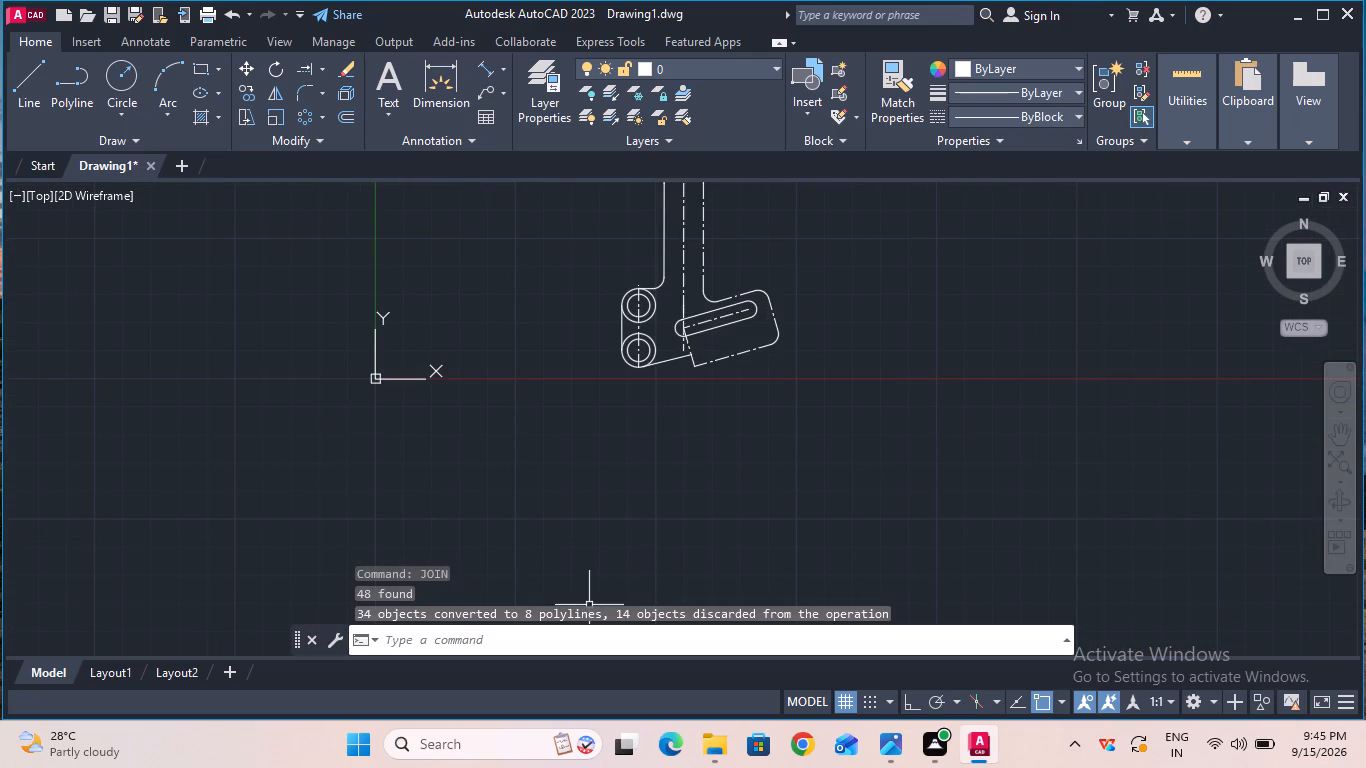
ctrl+scroll(621, 447, down, 2)
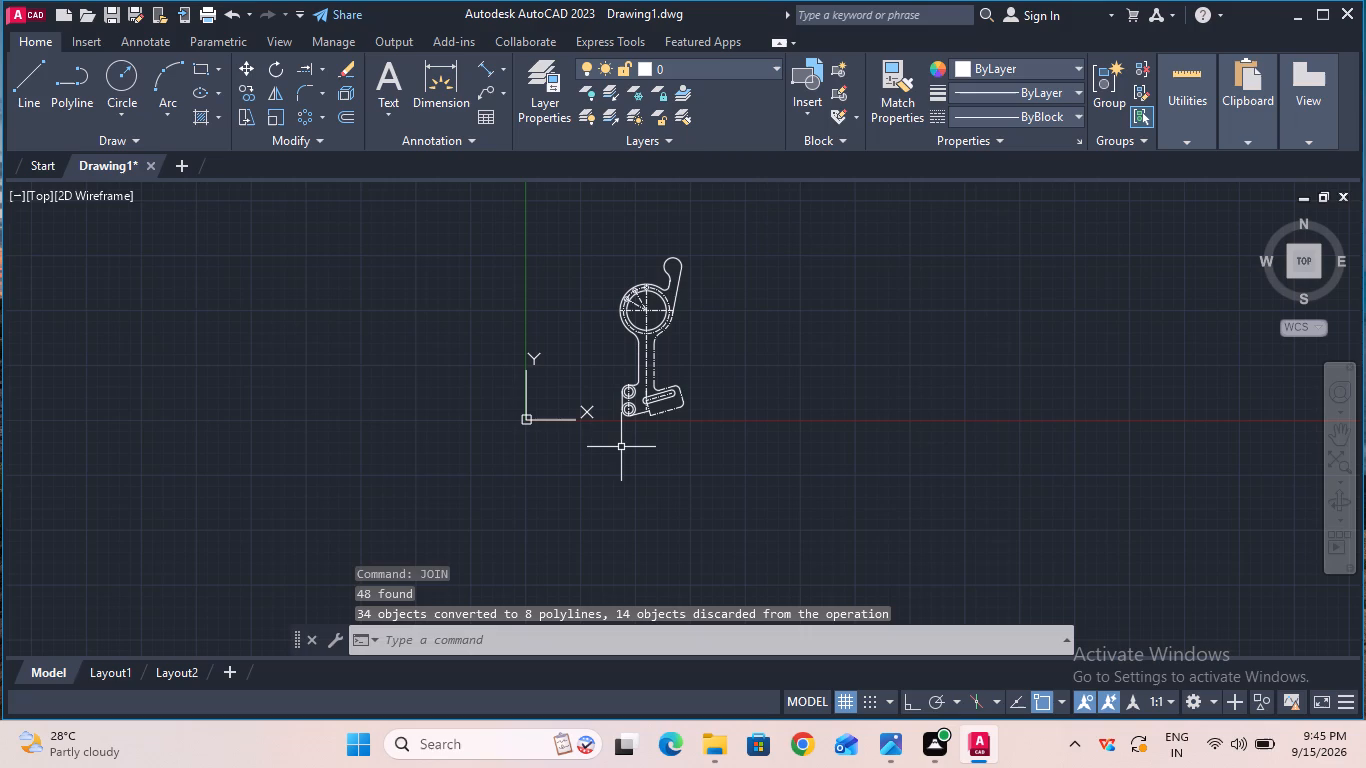
ctrl+scroll(706, 433, up, 3)
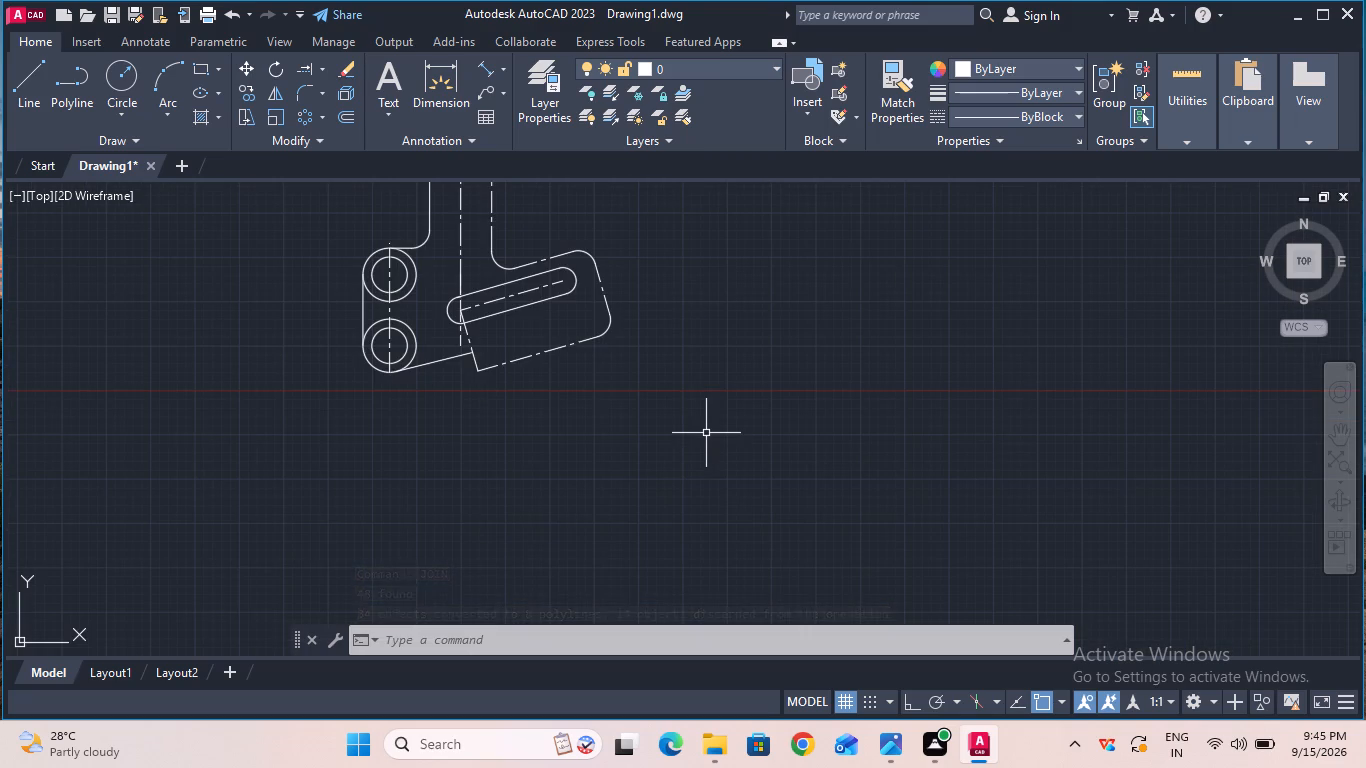
click(1334, 441)
drag(922, 311, 1024, 598)
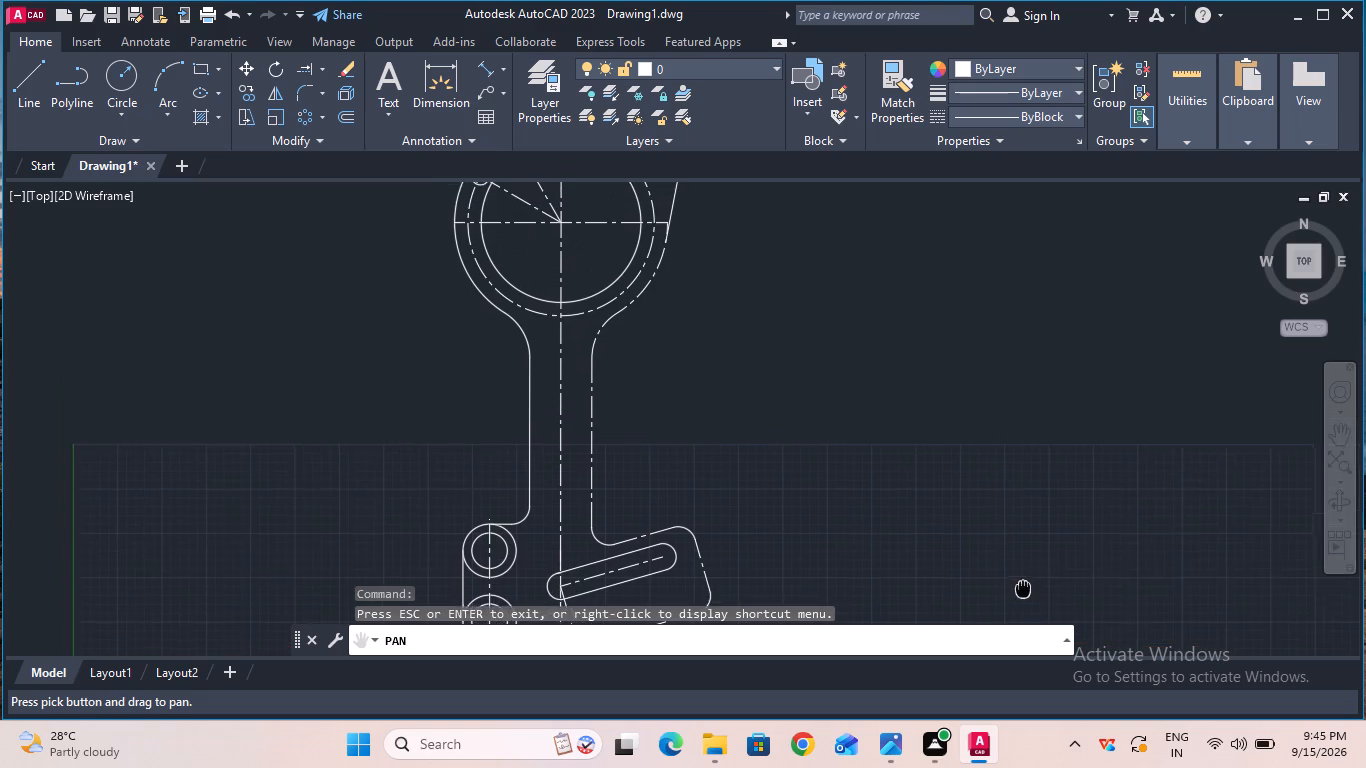
drag(1024, 598, 1031, 634)
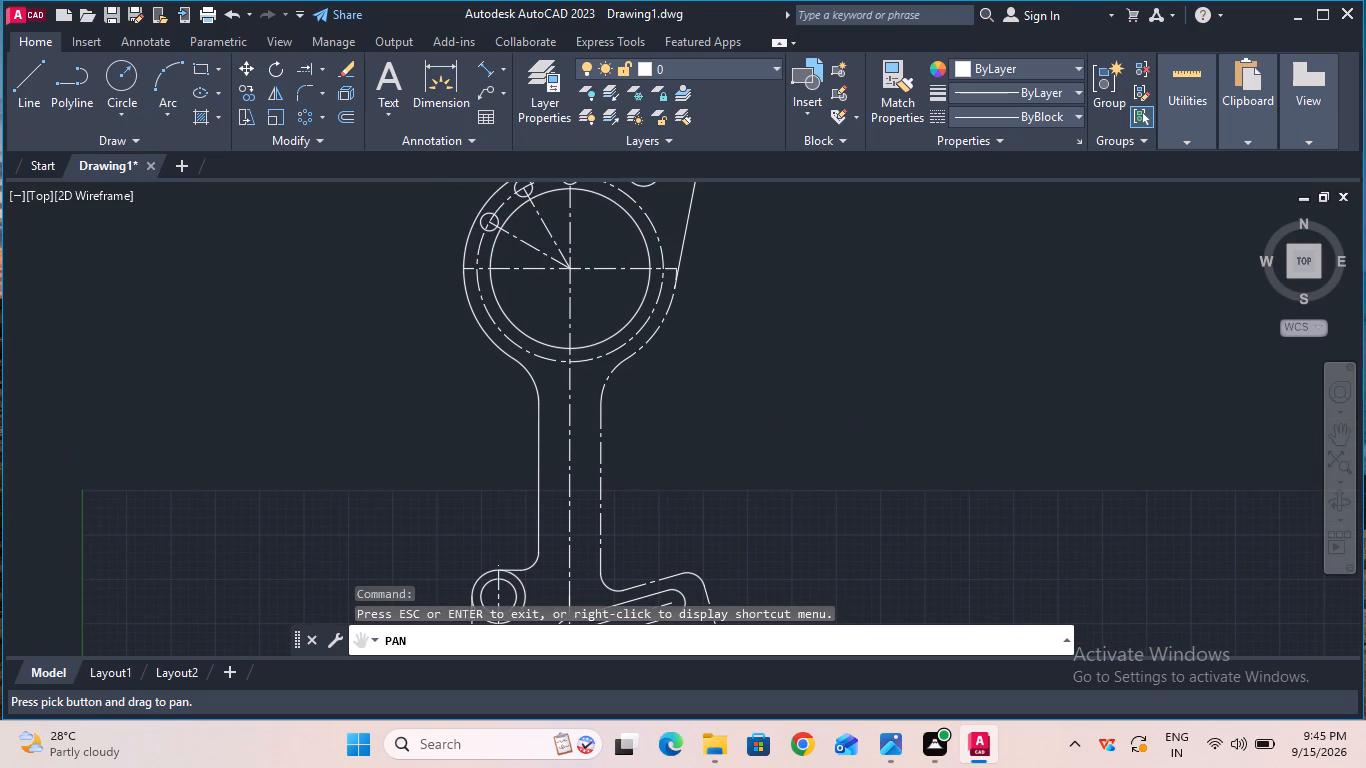
drag(1031, 634, 1031, 553)
key(Escape)
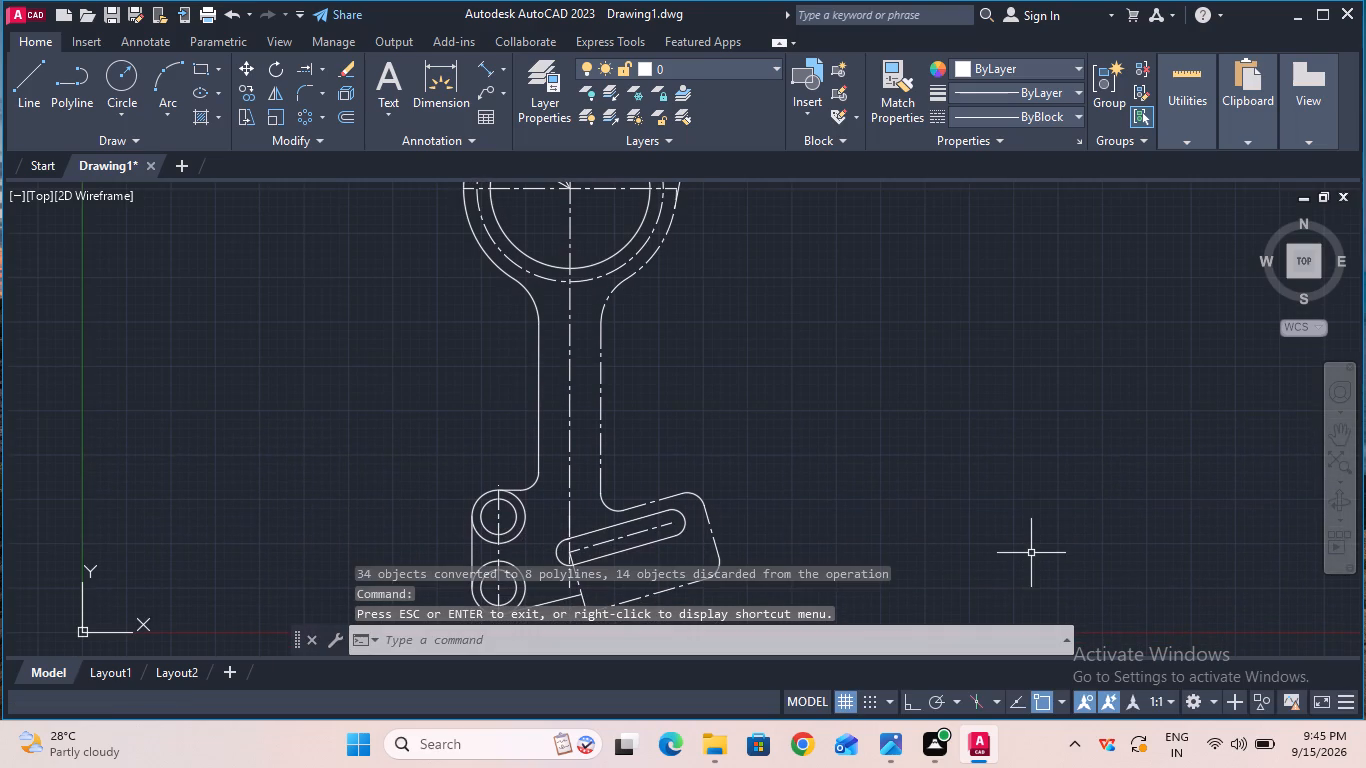
click(603, 404)
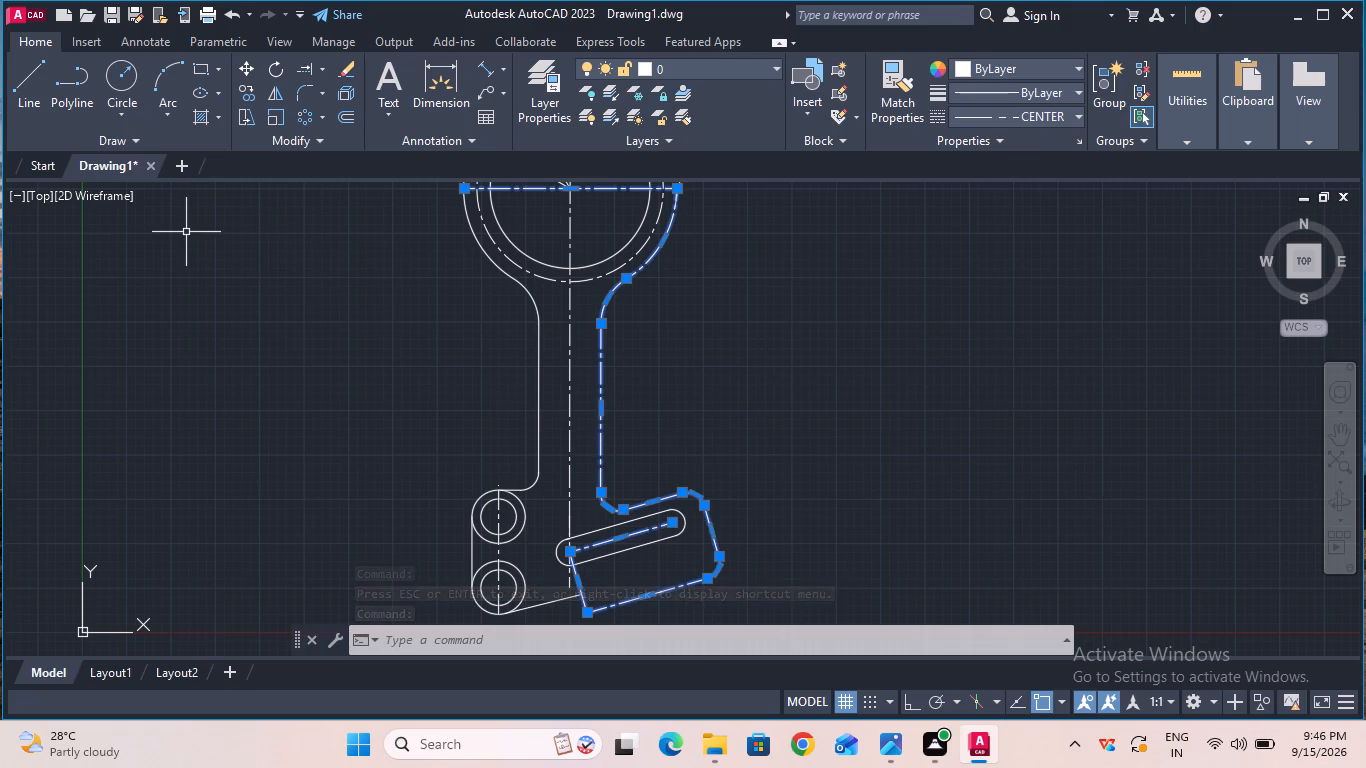
ctrl+scroll(186, 232, down, 2)
ctrl+scroll(186, 232, up, 2)
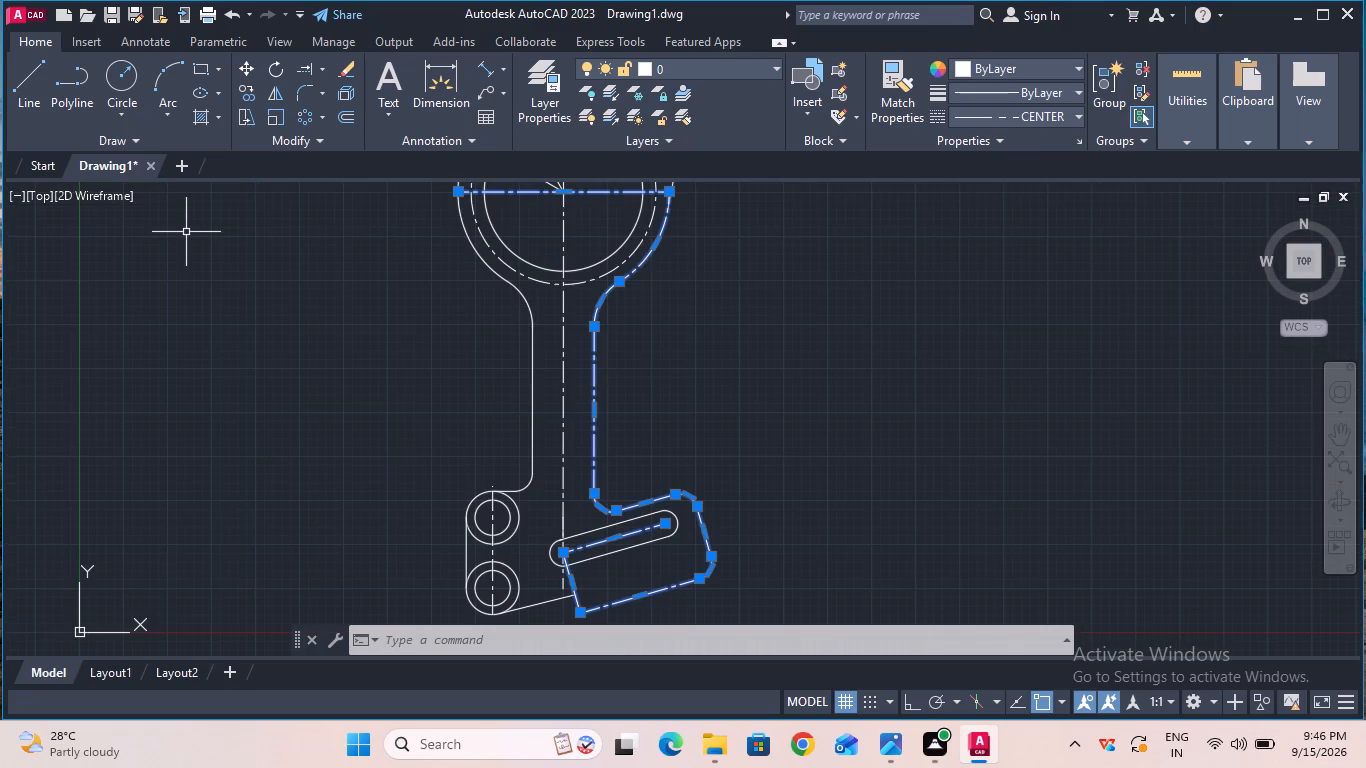
key(Escape)
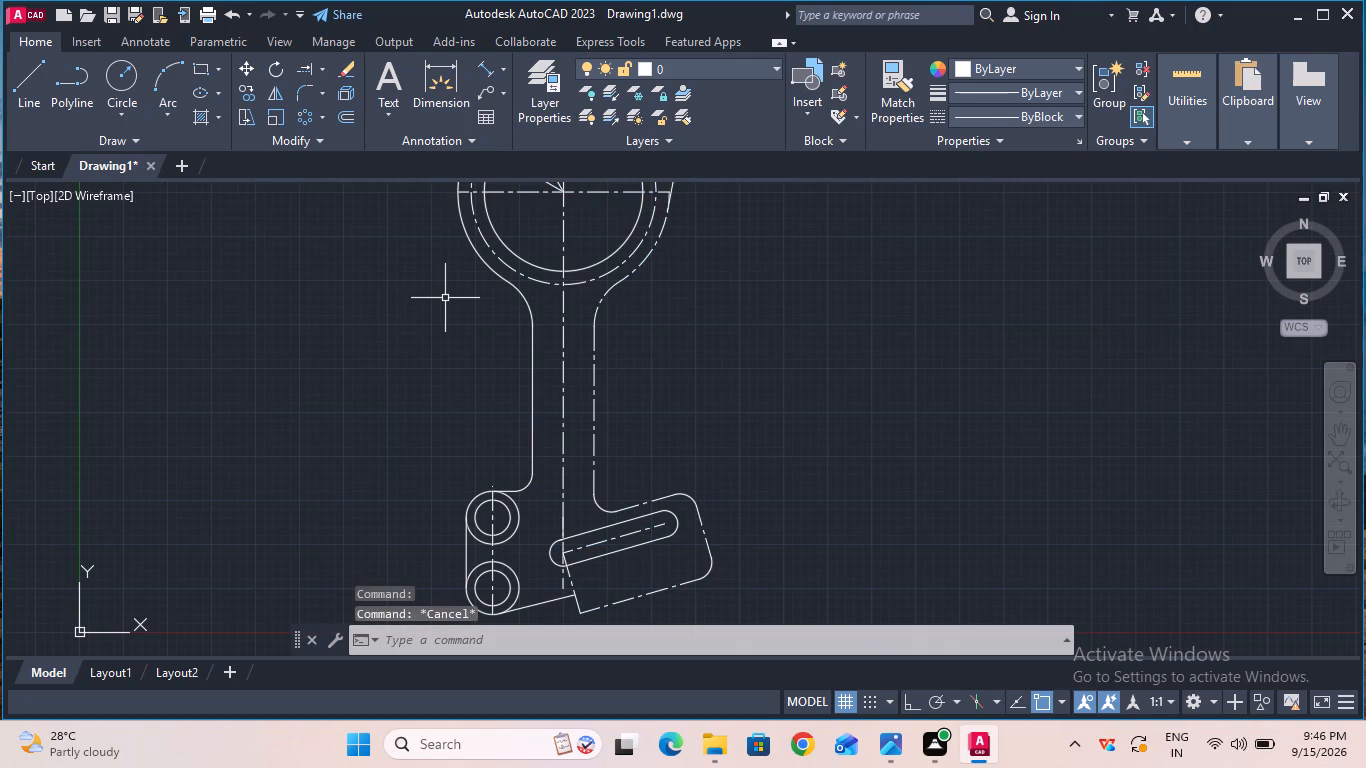
Explode the joined polyline that combines the ring's horizontal centerline with the stem and slotted-end outline.
click(1335, 435)
drag(846, 328, 887, 480)
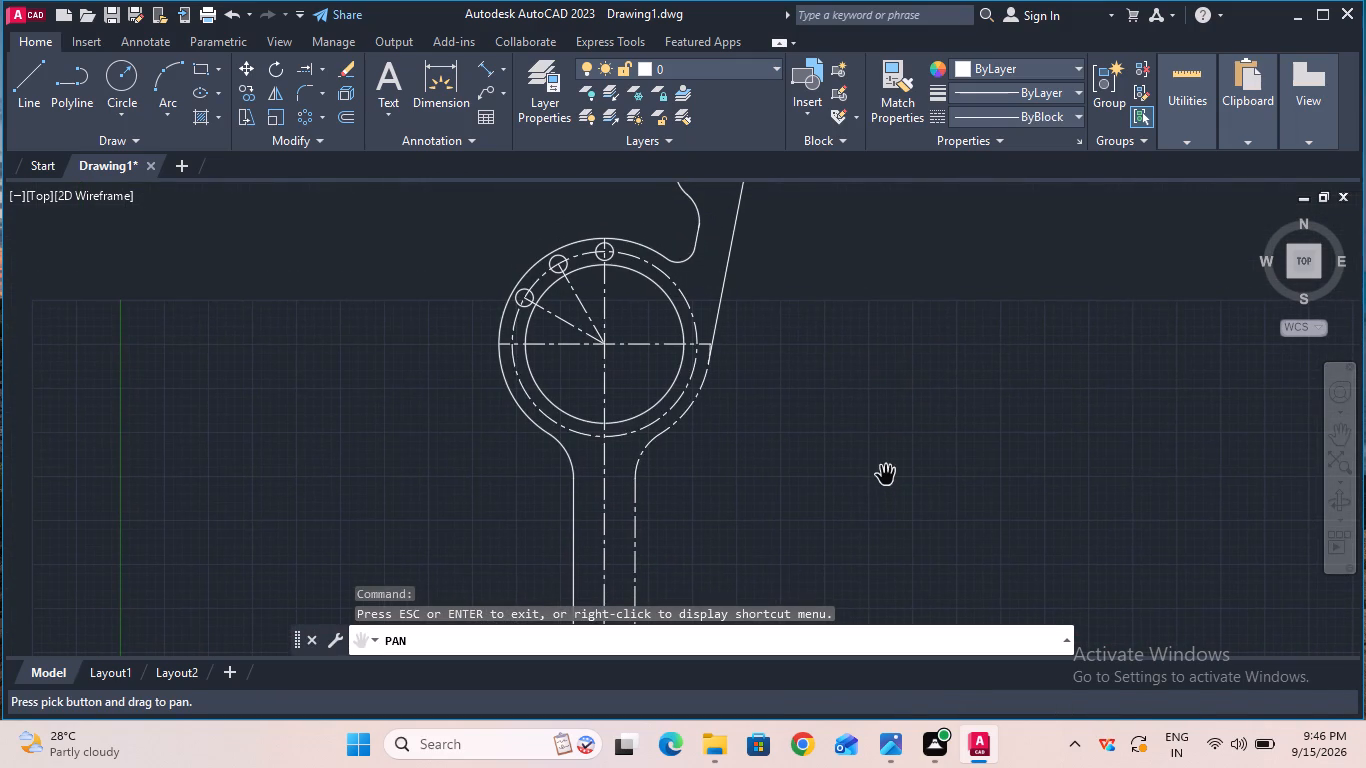
key(Escape)
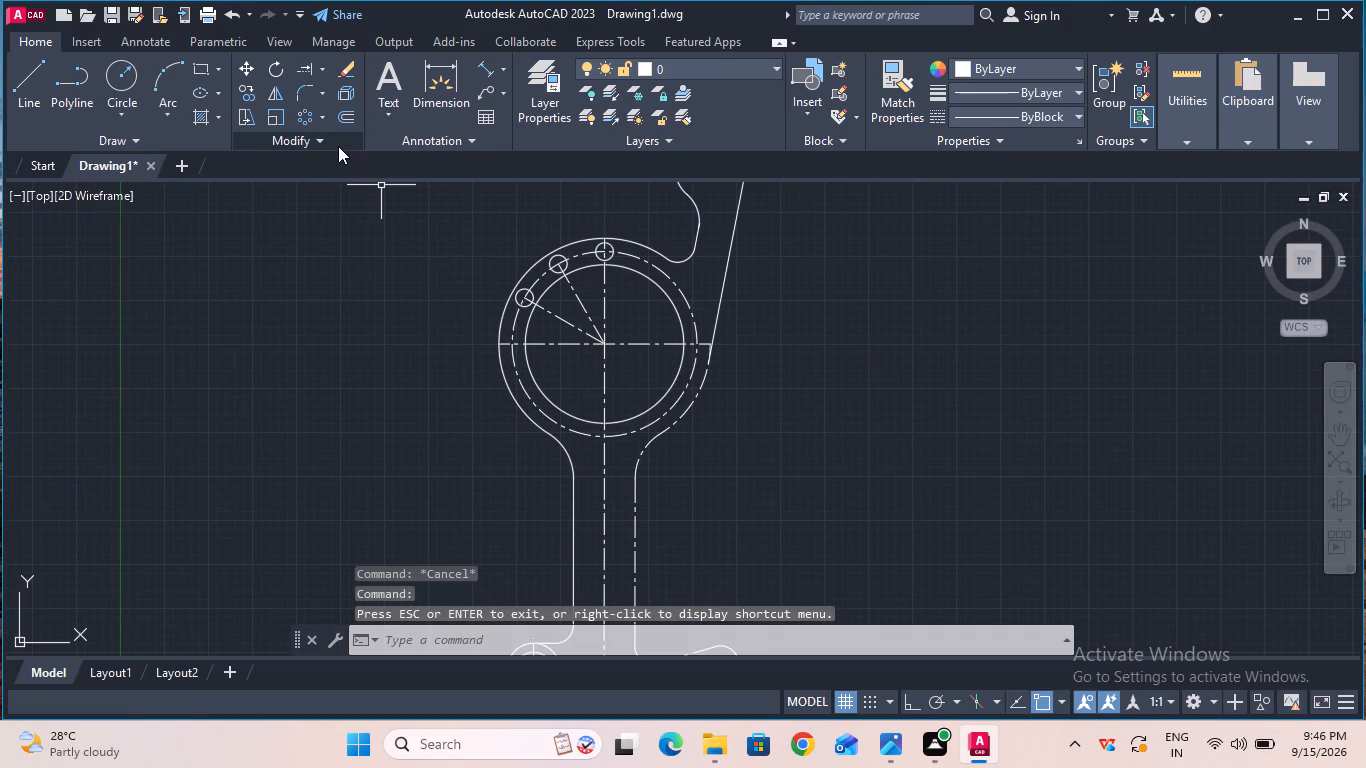
double_click(338, 94)
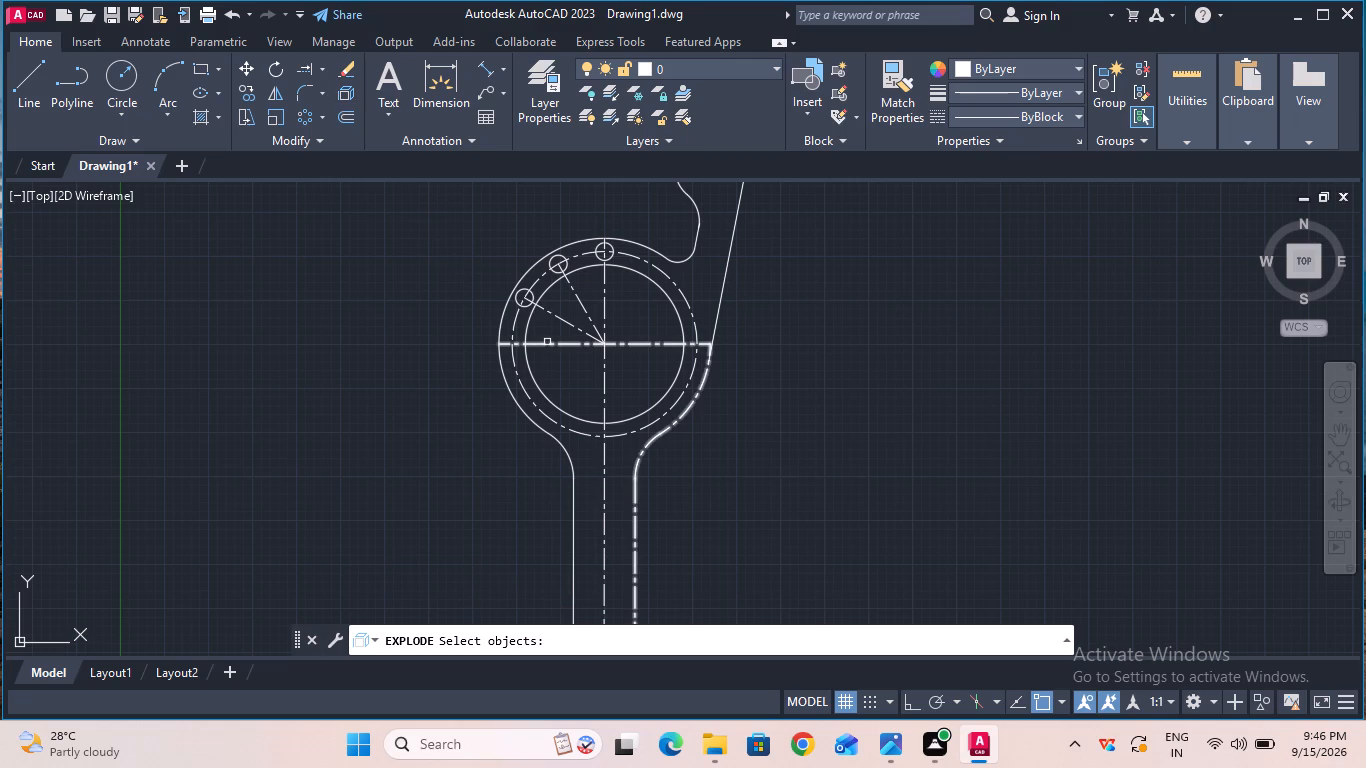
click(547, 342)
key(Return)
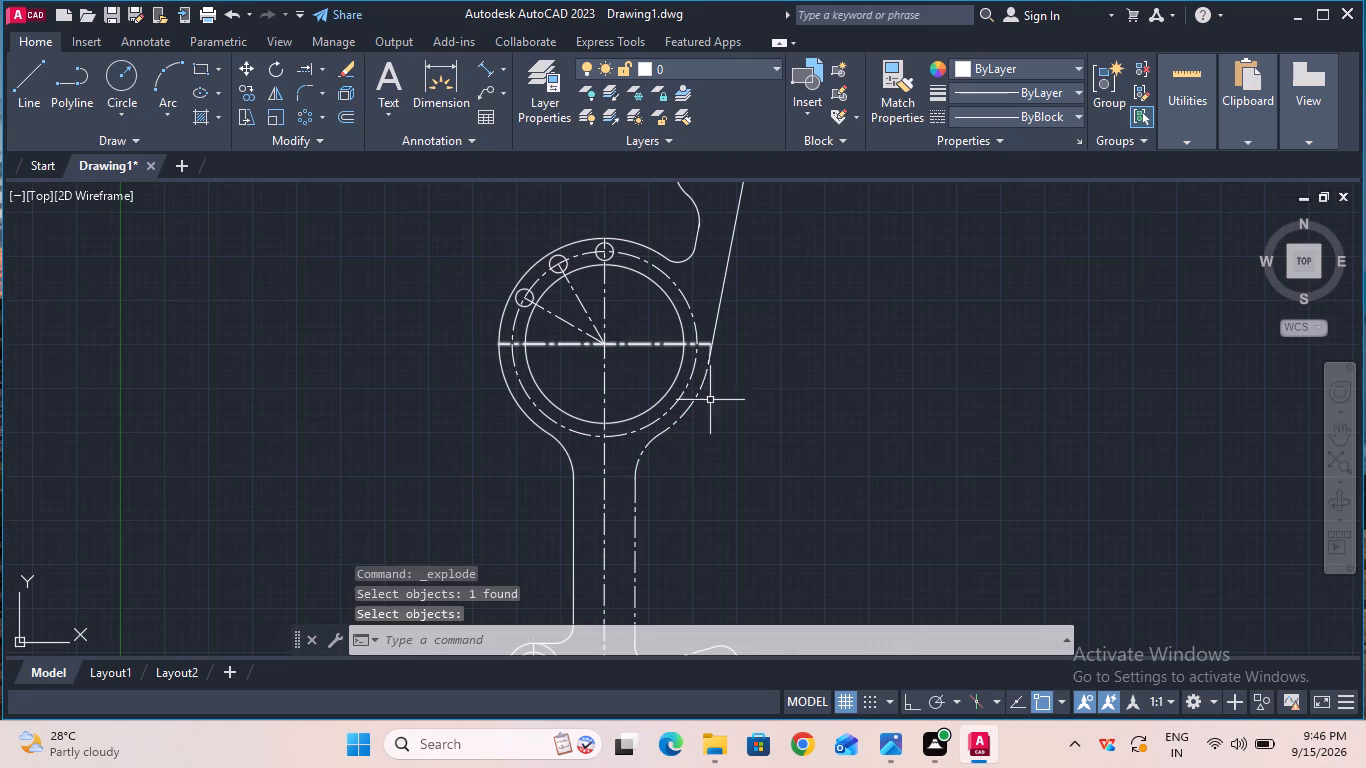
Trim the ring's horizontal centerline back to the inner circle at both ends.
ctrl+scroll(763, 423, down, 1)
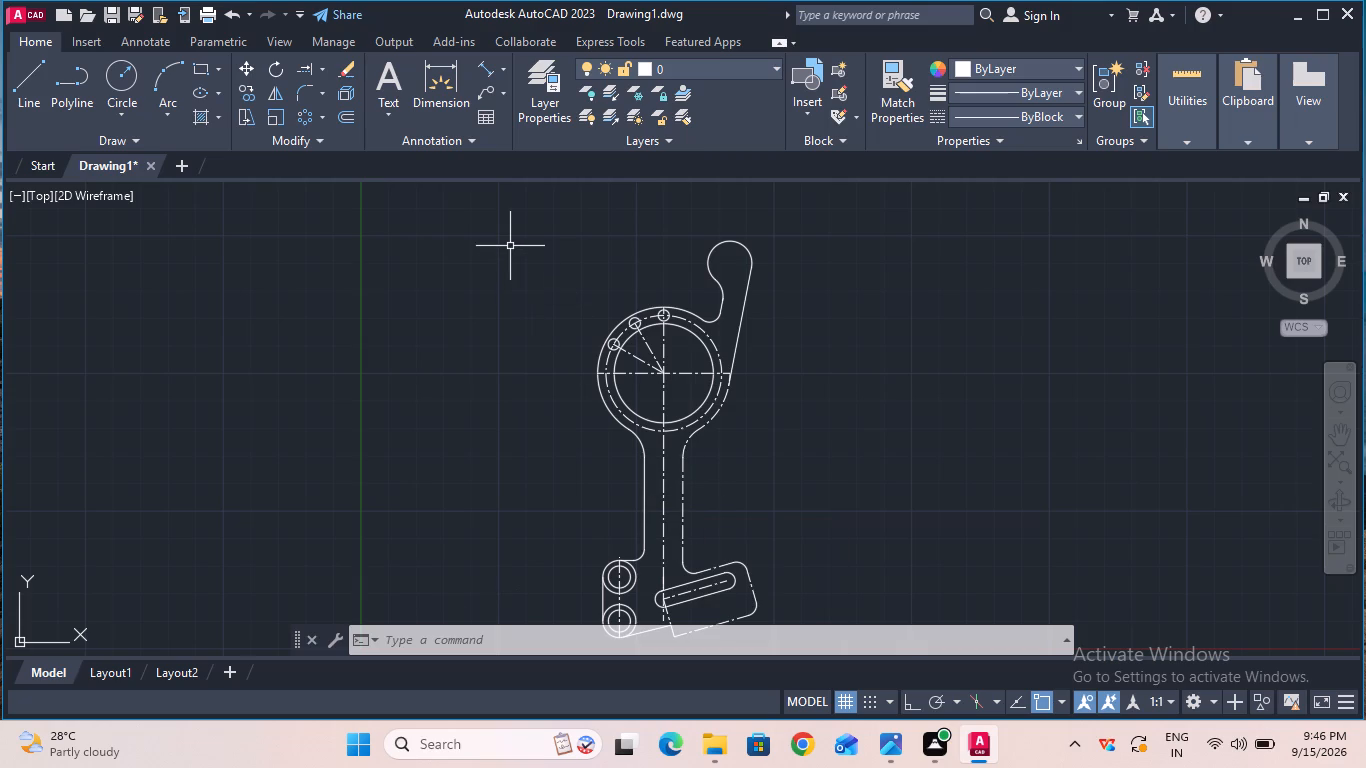
click(318, 65)
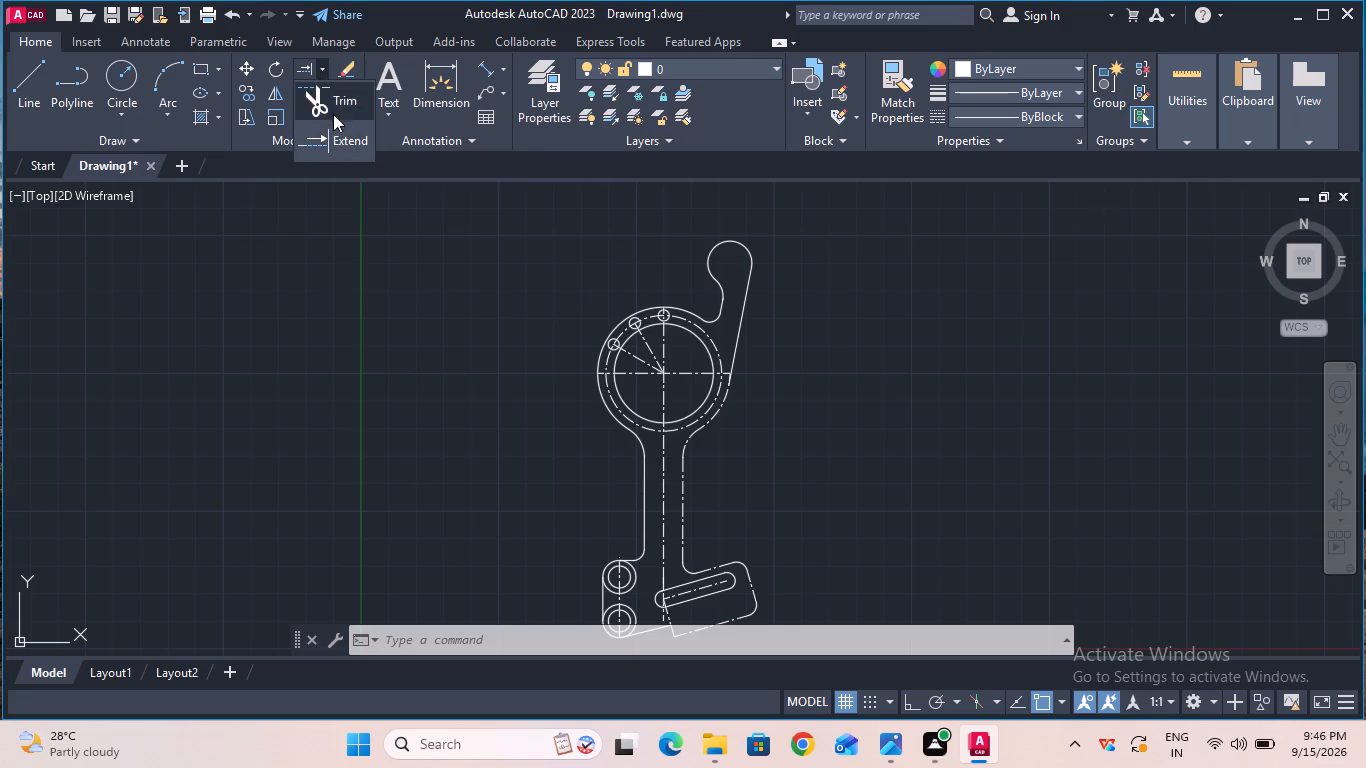
double_click(332, 109)
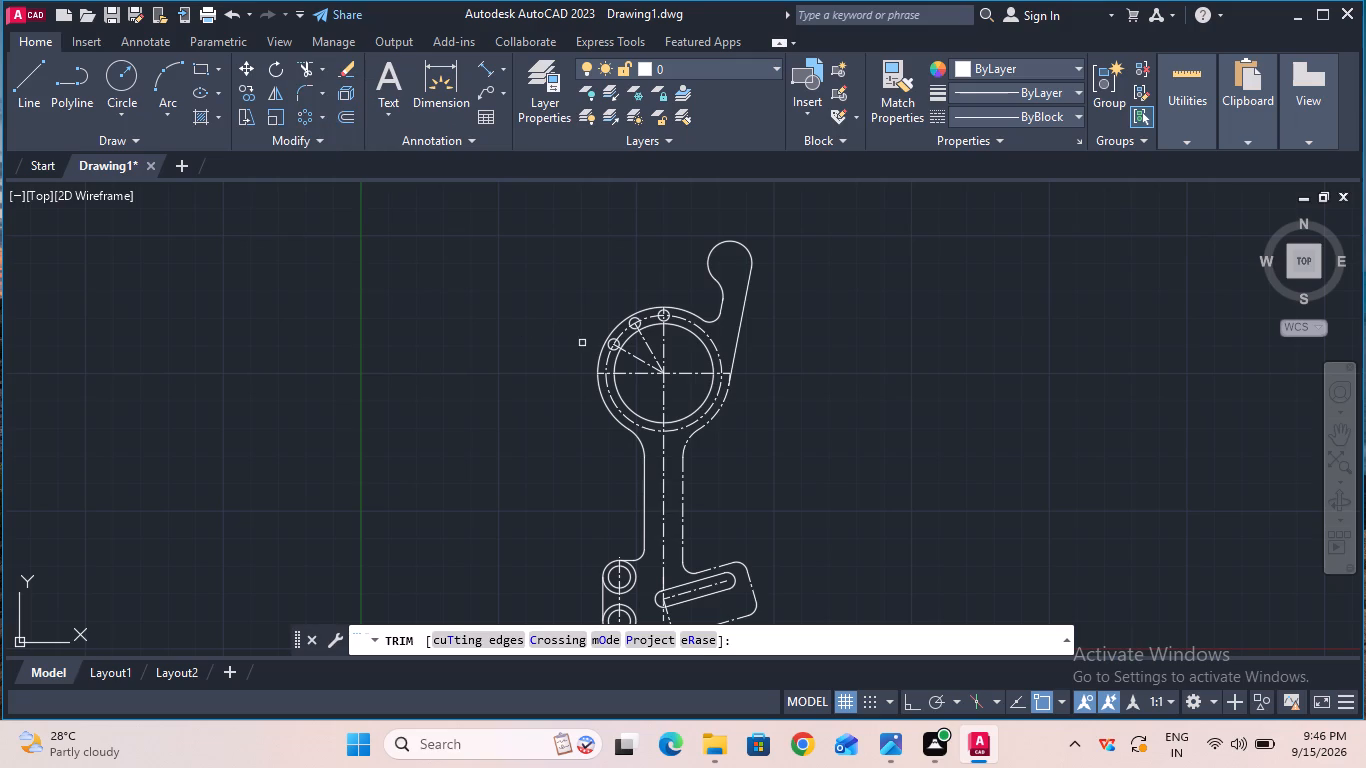
ctrl+scroll(582, 343, up, 4)
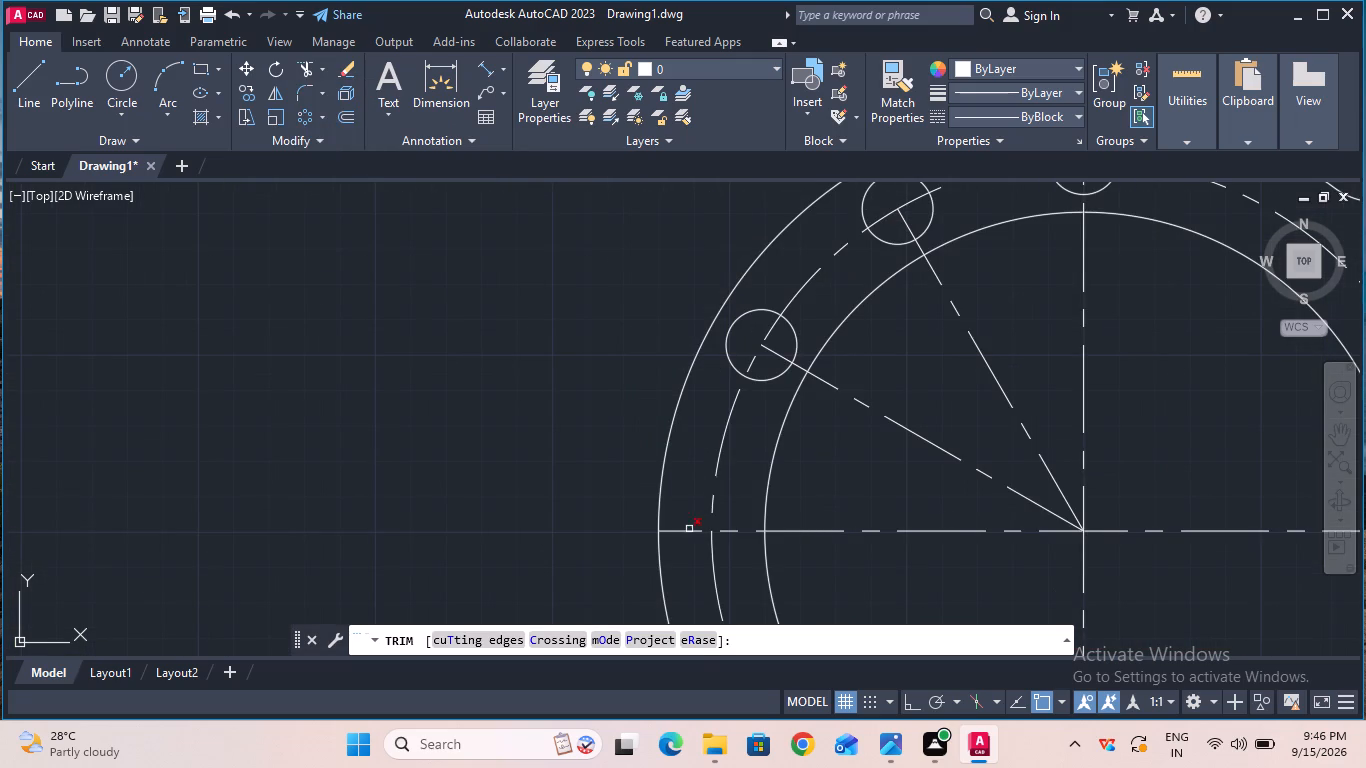
double_click(686, 531)
click(728, 533)
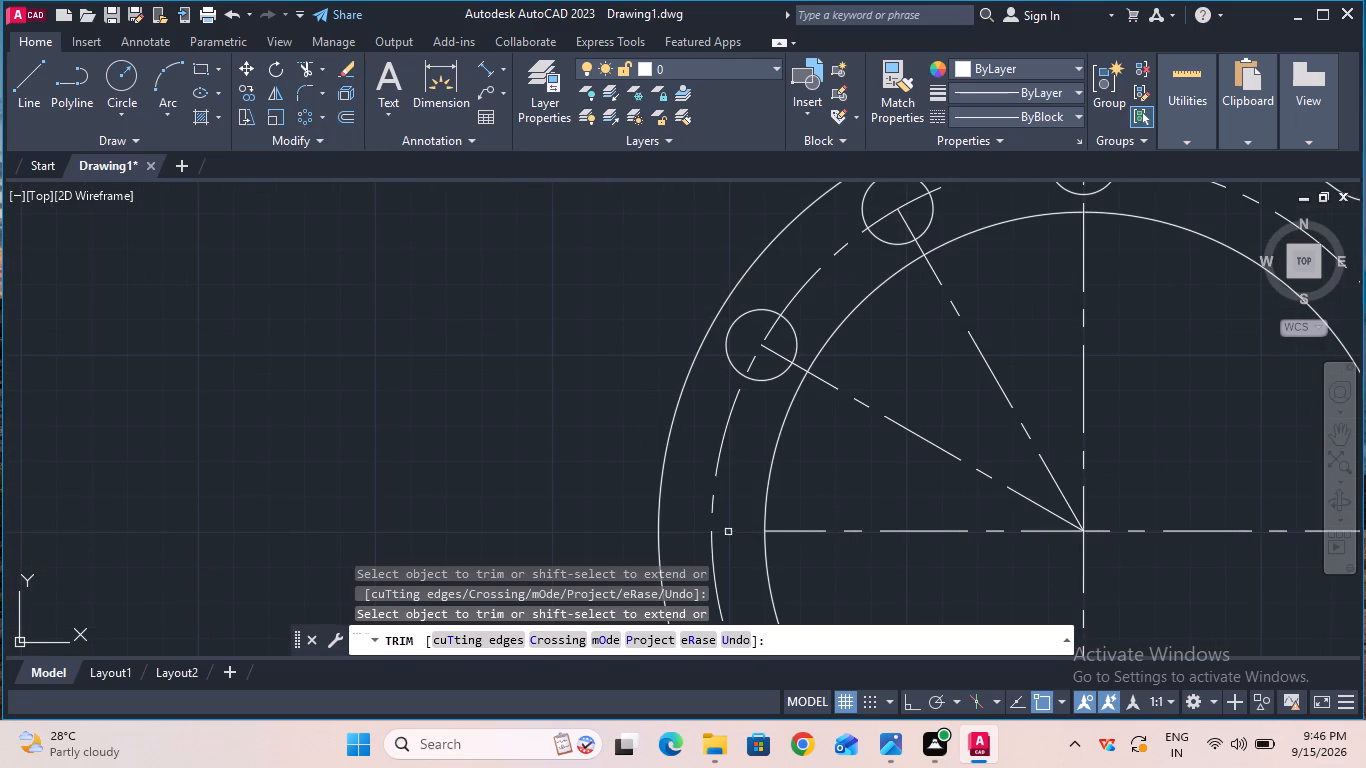
ctrl+scroll(881, 471, down, 2)
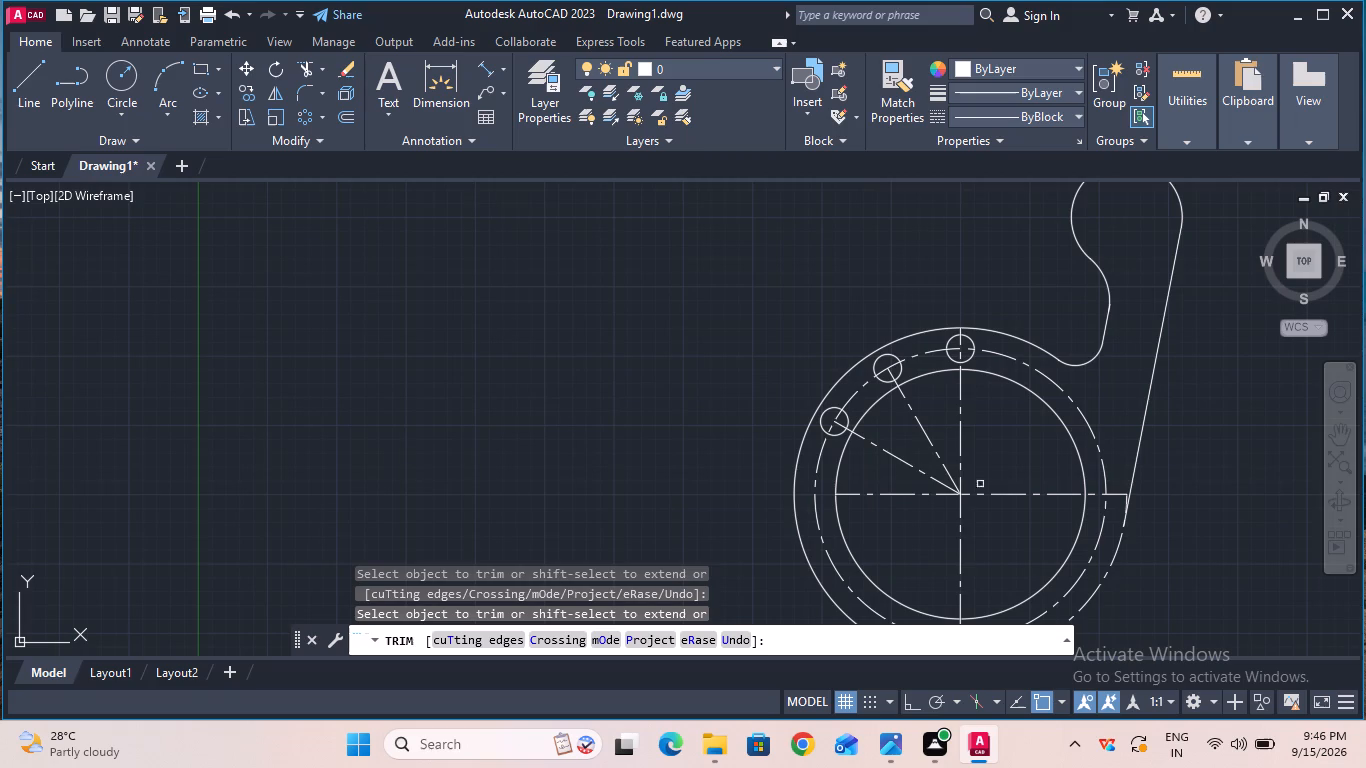
double_click(1097, 497)
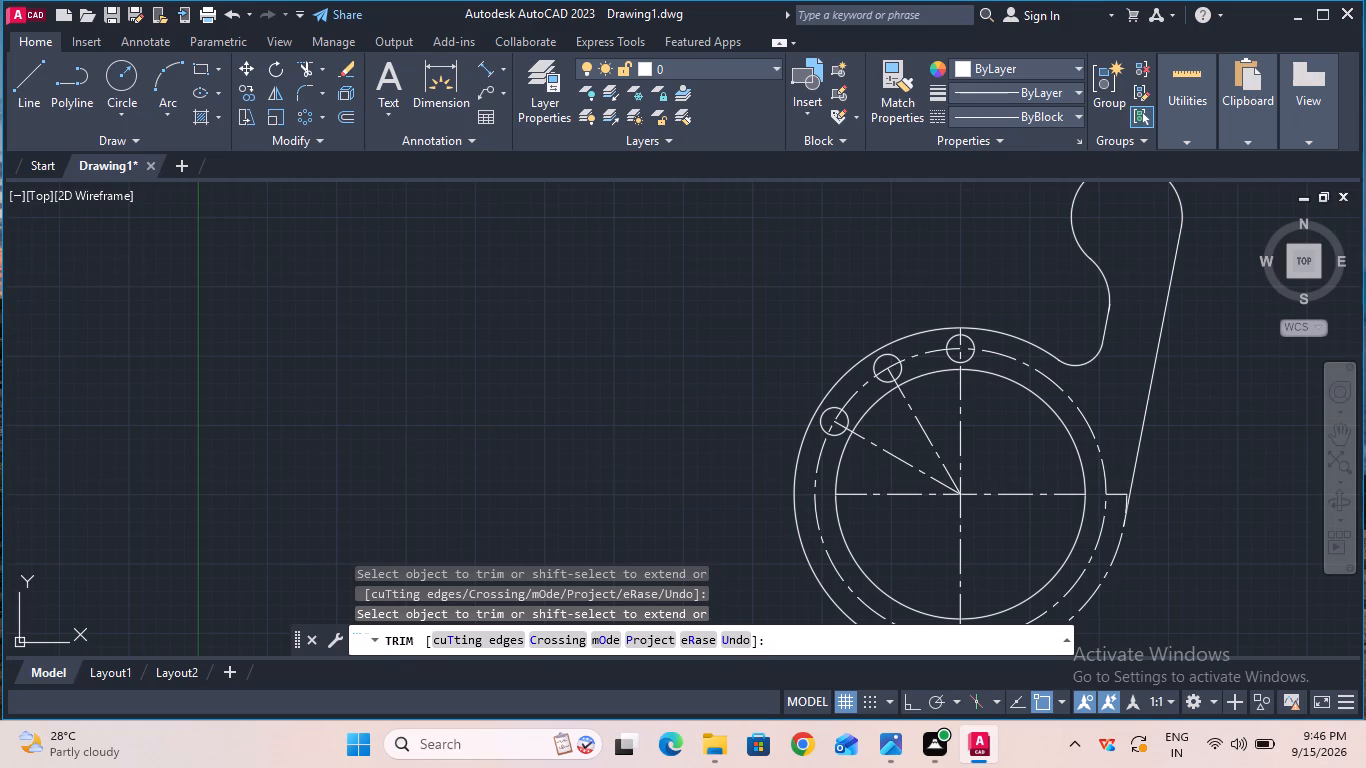
click(1111, 493)
Trim the leftover outer-circle arc stub beside the lower end of the hook's straight edge.
ctrl+scroll(1112, 481, down, 1)
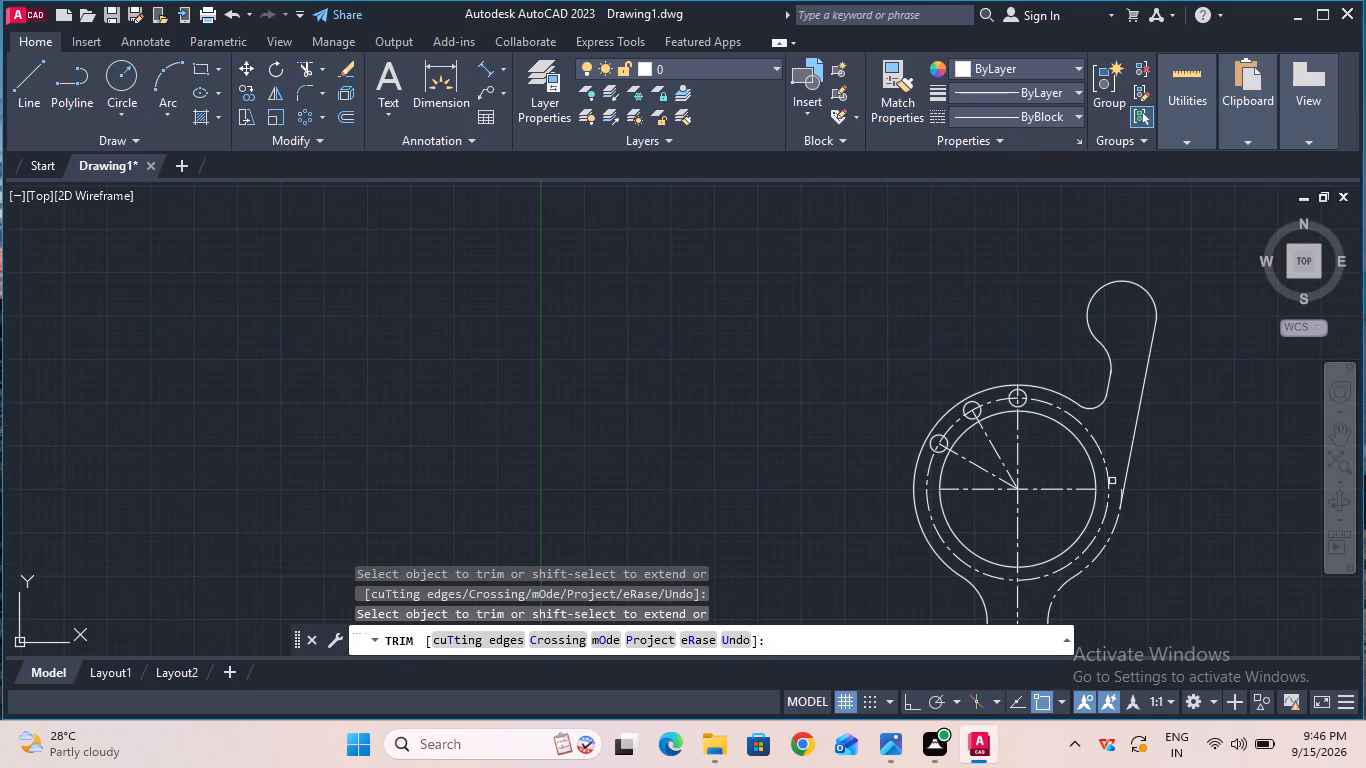
ctrl+scroll(1112, 481, up, 3)
click(1118, 487)
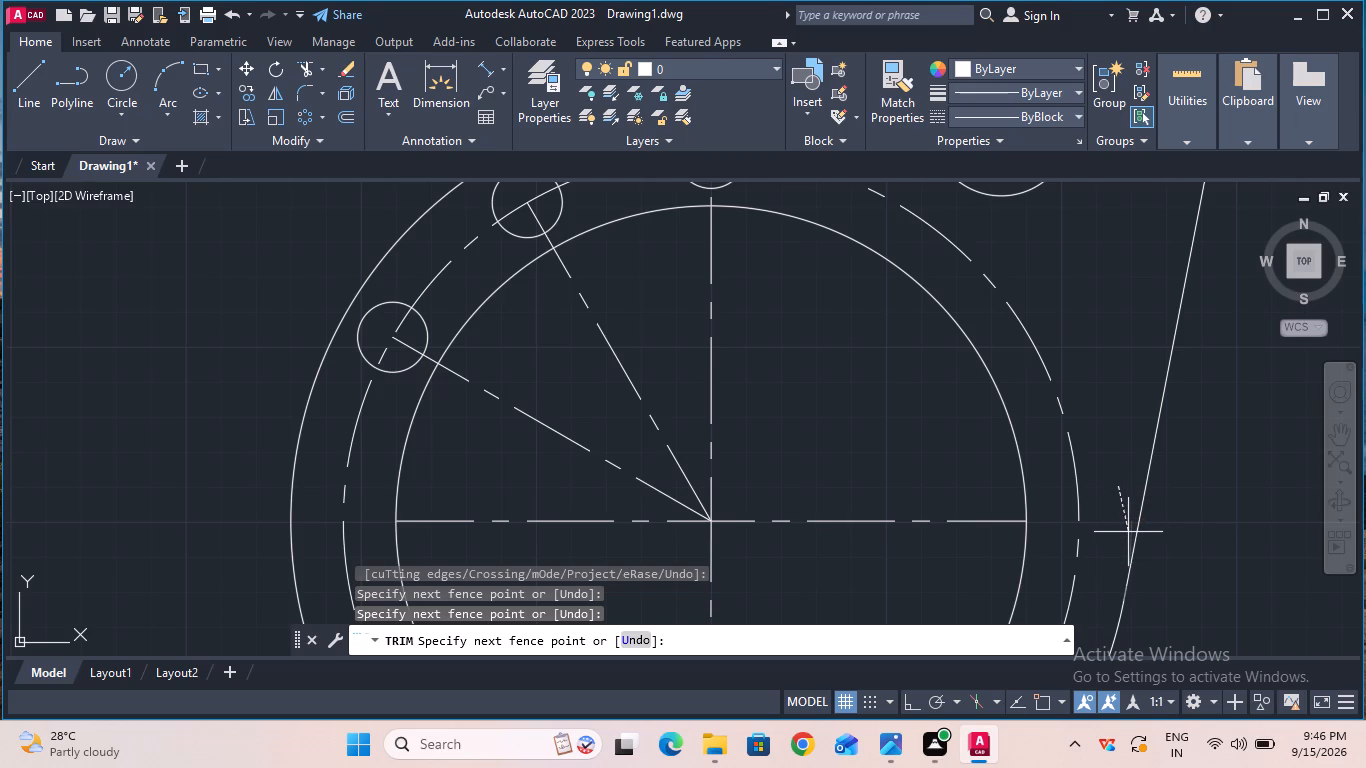
click(1132, 531)
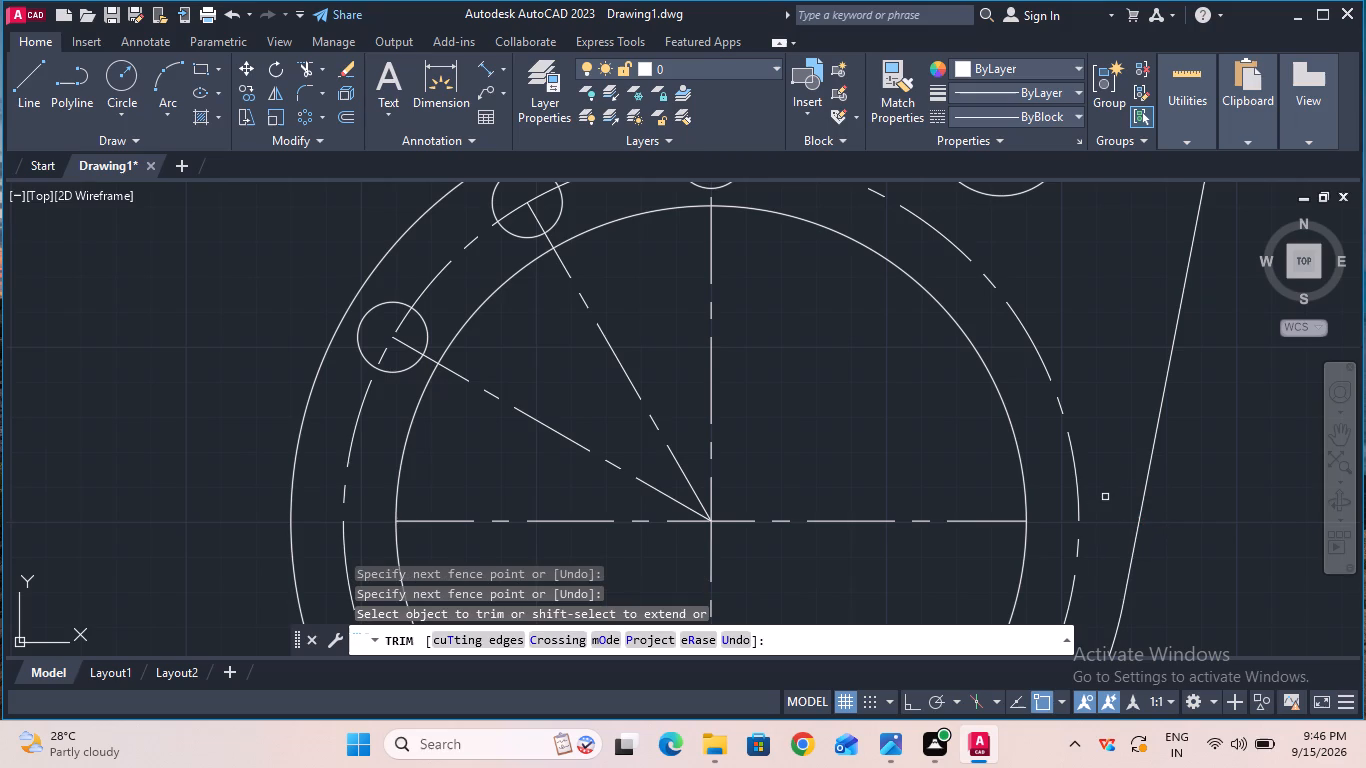
ctrl+scroll(1105, 496, down, 3)
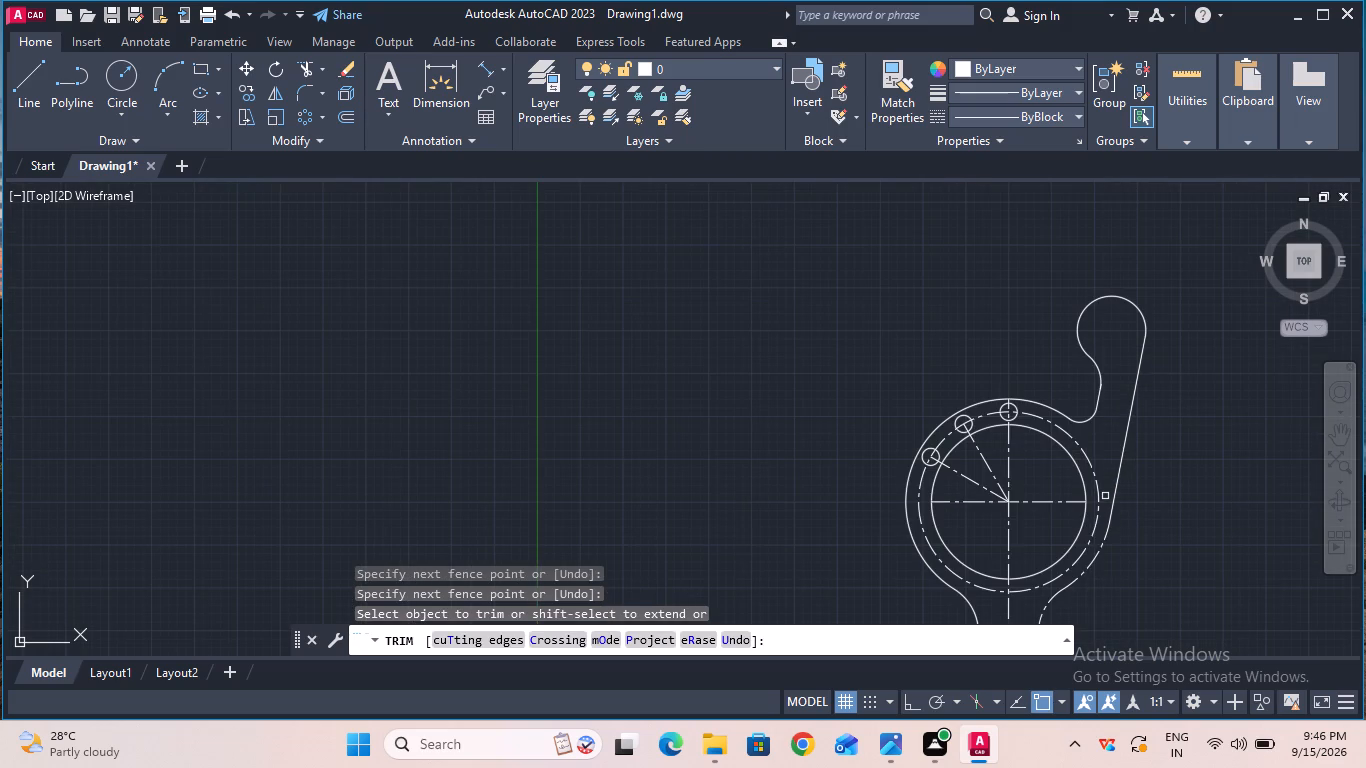
key(Escape)
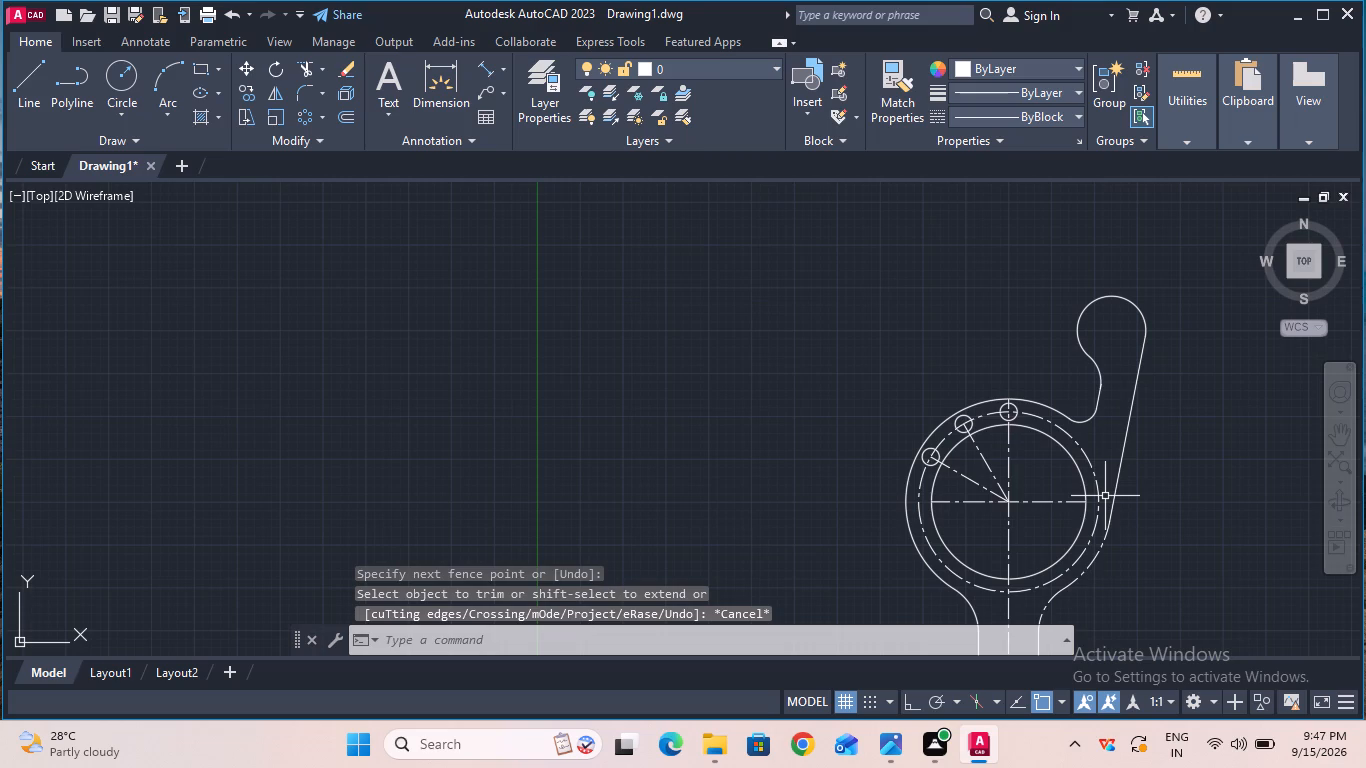
Select the entire Latch Arm drawing and join its objects.
click(1338, 434)
drag(1193, 496, 1127, 287)
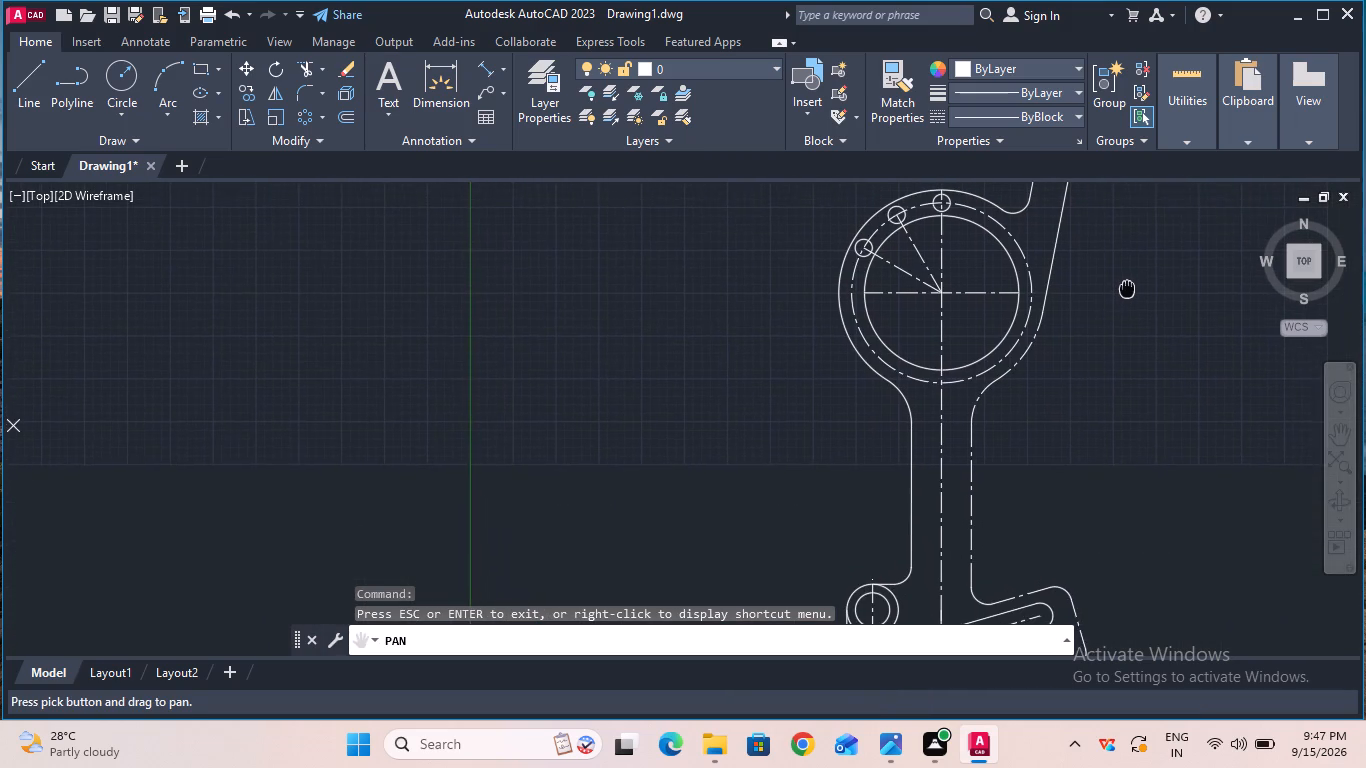
drag(1127, 287, 1127, 297)
key(Escape)
ctrl+scroll(1127, 297, down, 2)
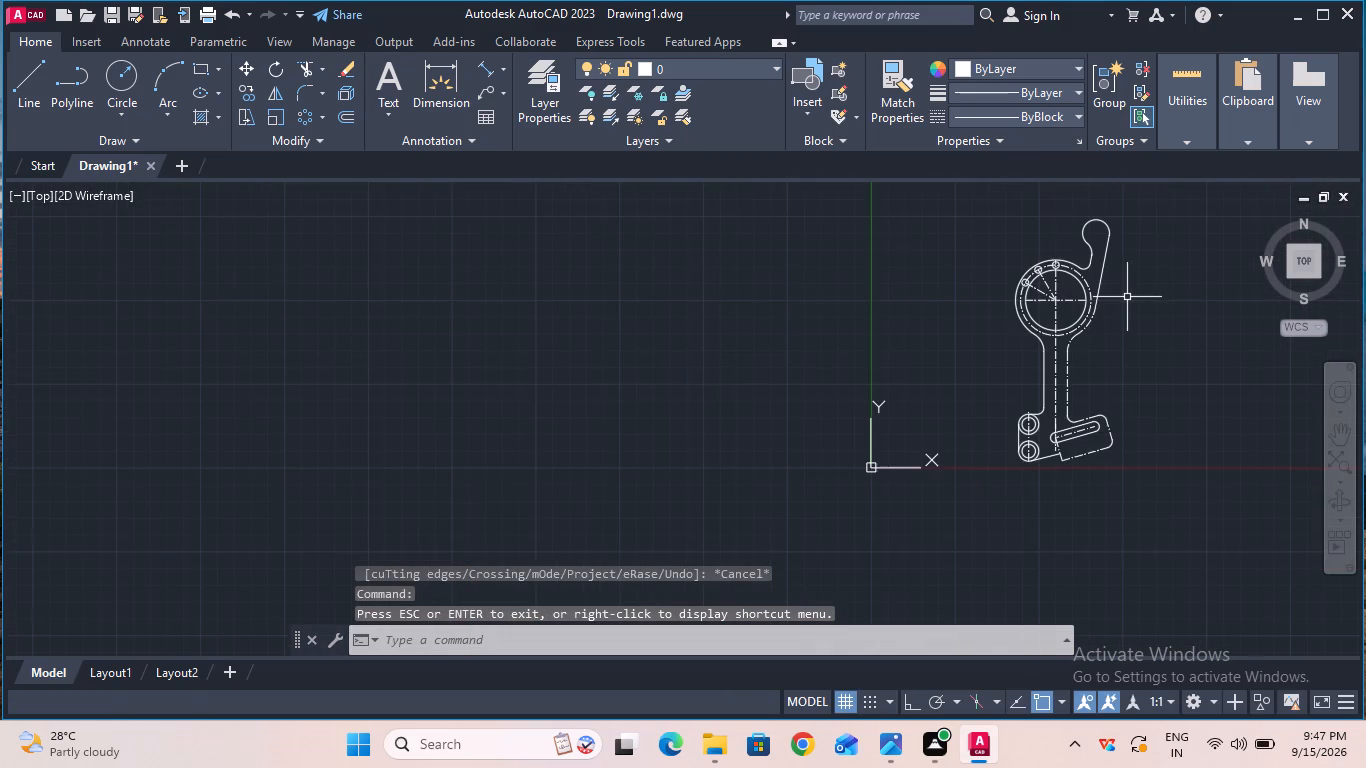
click(955, 205)
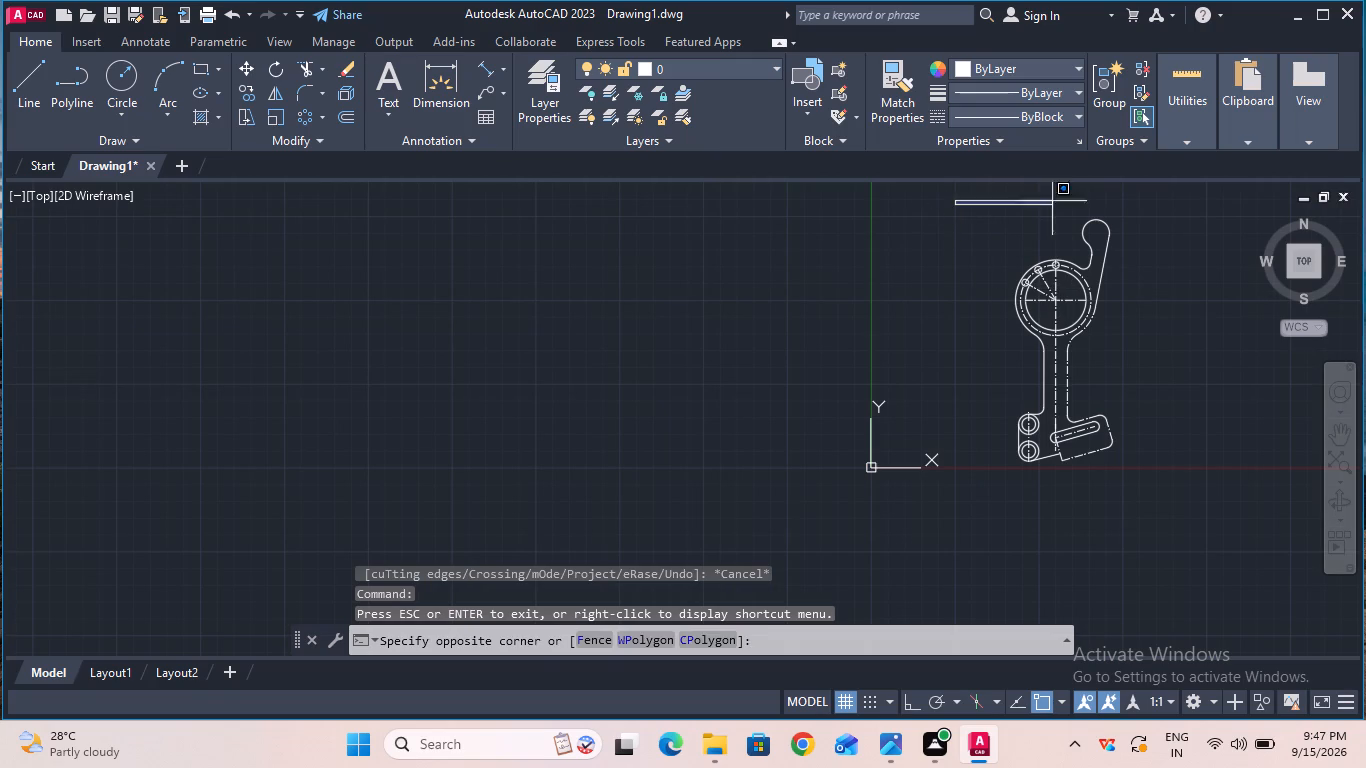
double_click(1120, 466)
text(join)
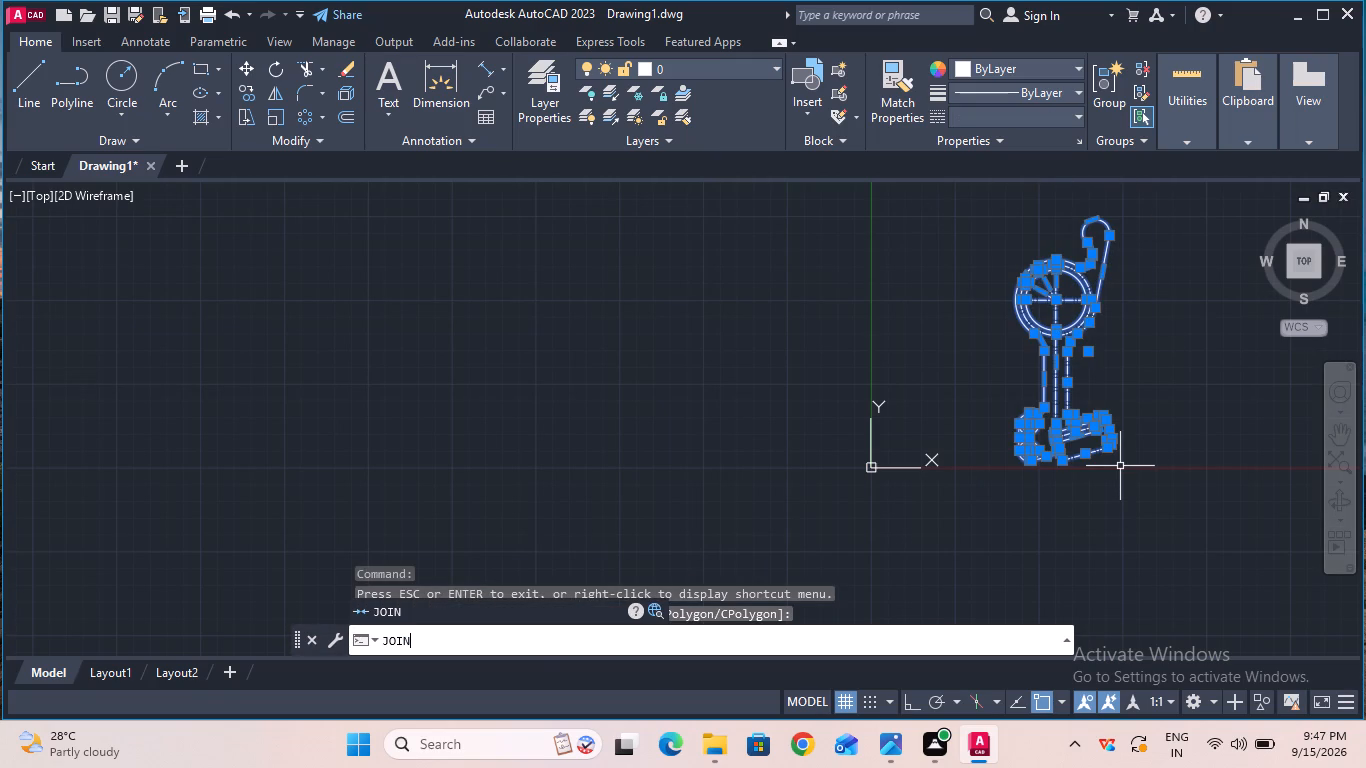
click(562, 601)
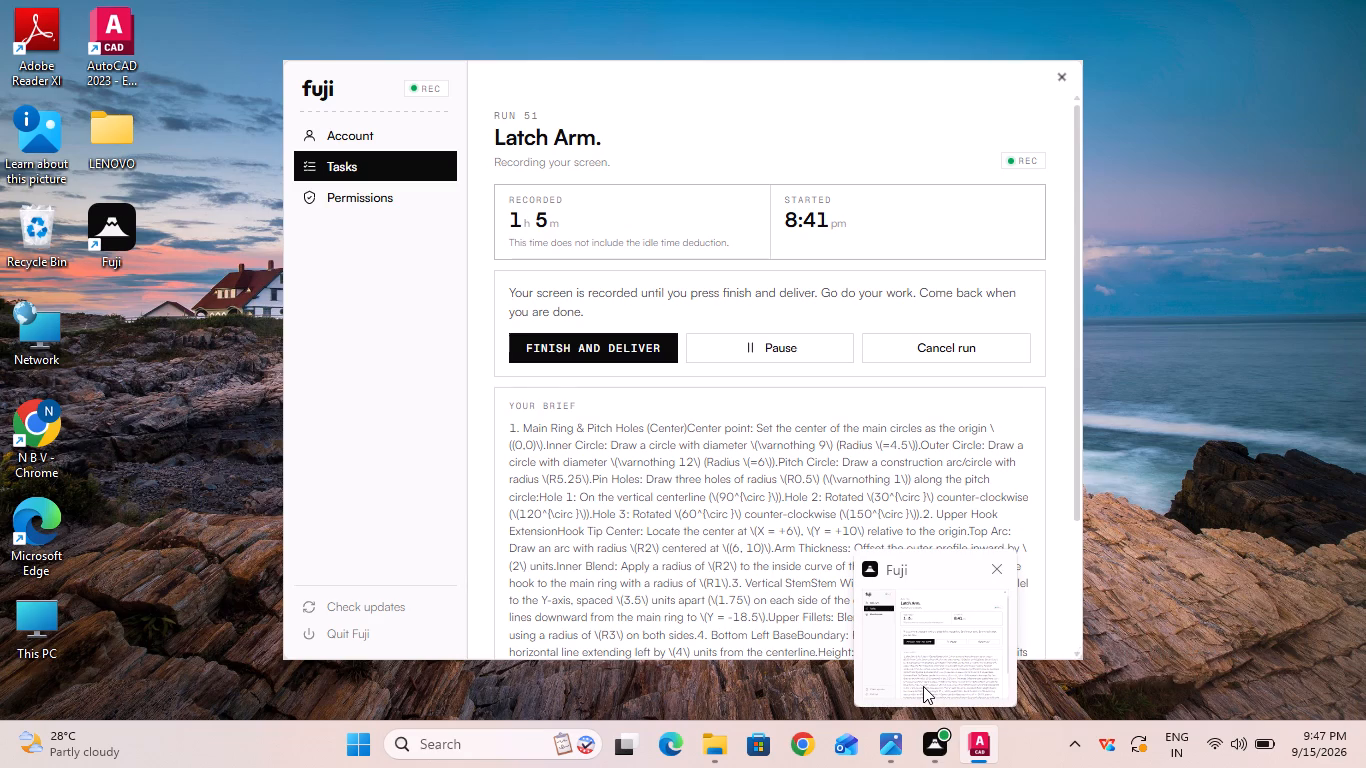
Add an aligned dimension across the width of the slotted end, placed just beyond its rounded tip.
click(1016, 727)
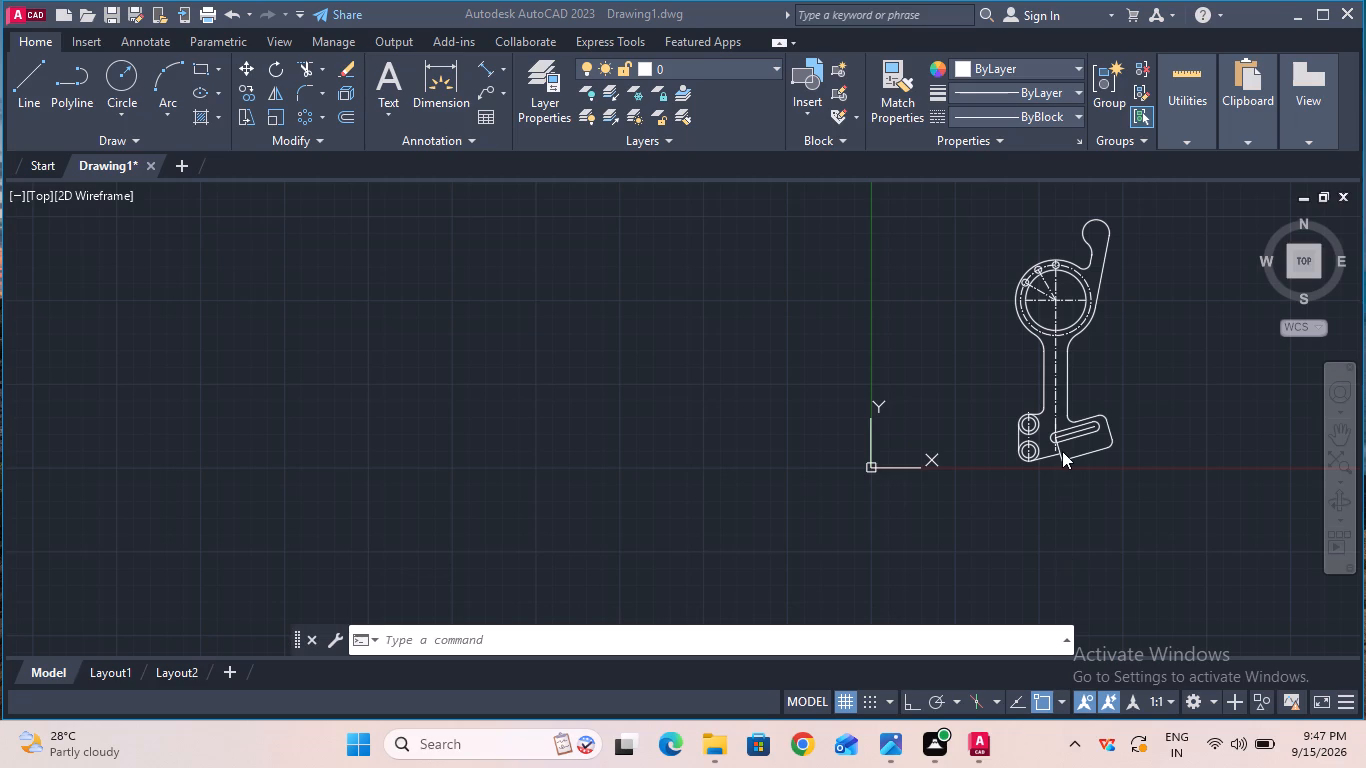
ctrl+scroll(1081, 374, up, 1)
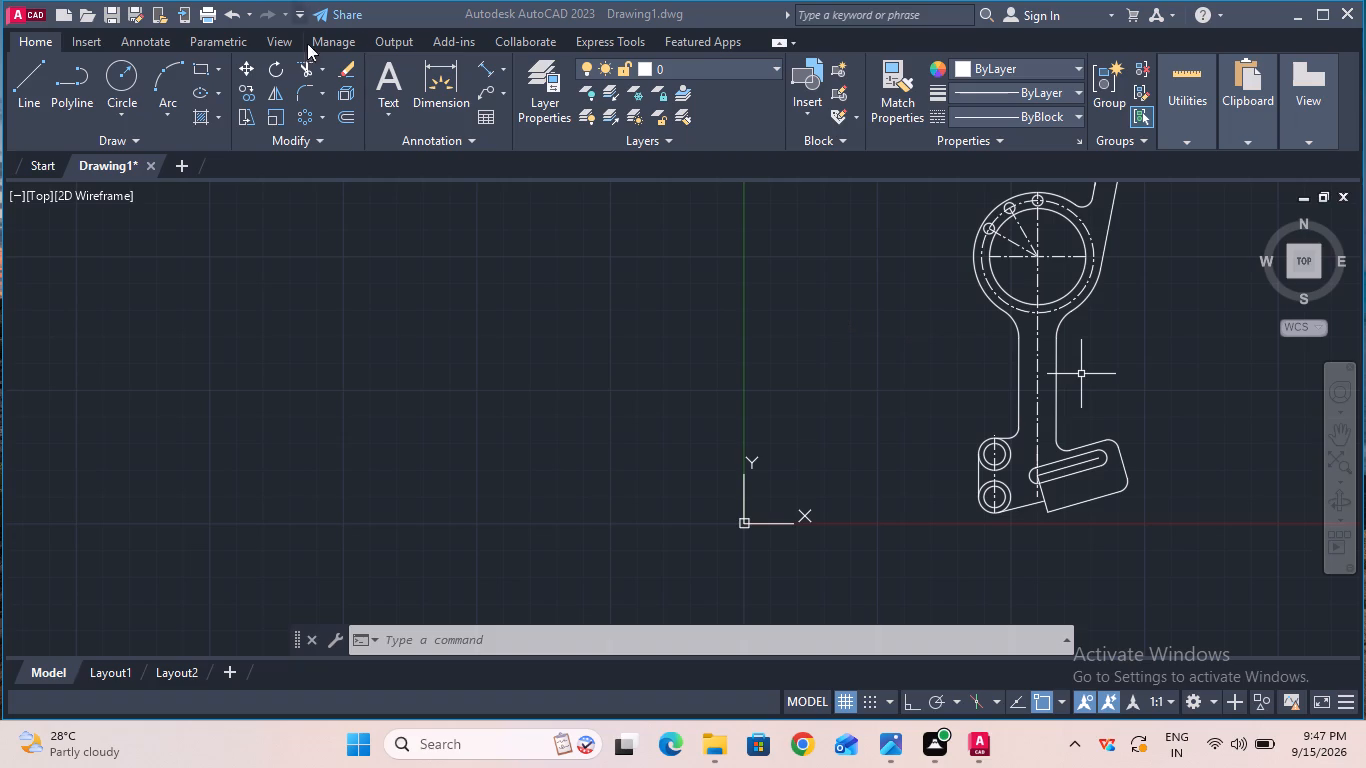
click(485, 67)
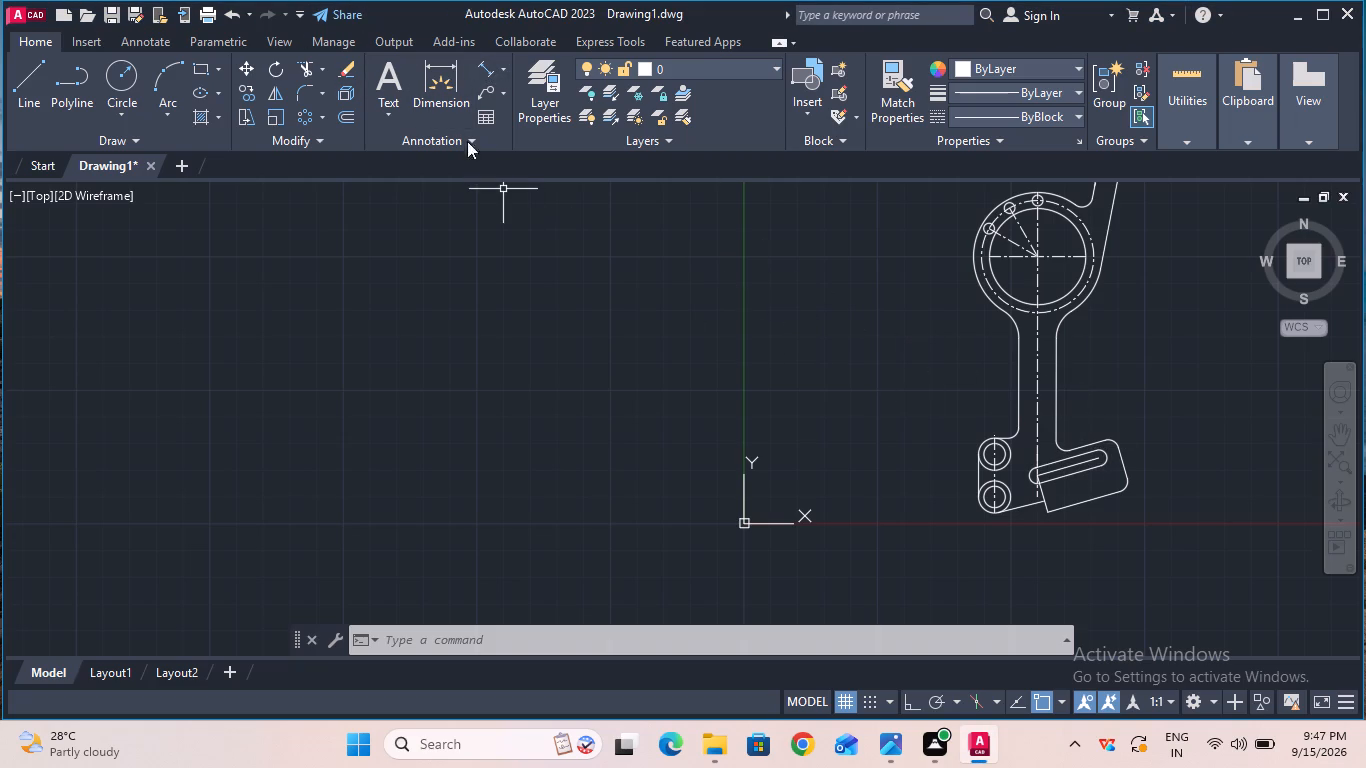
double_click(481, 65)
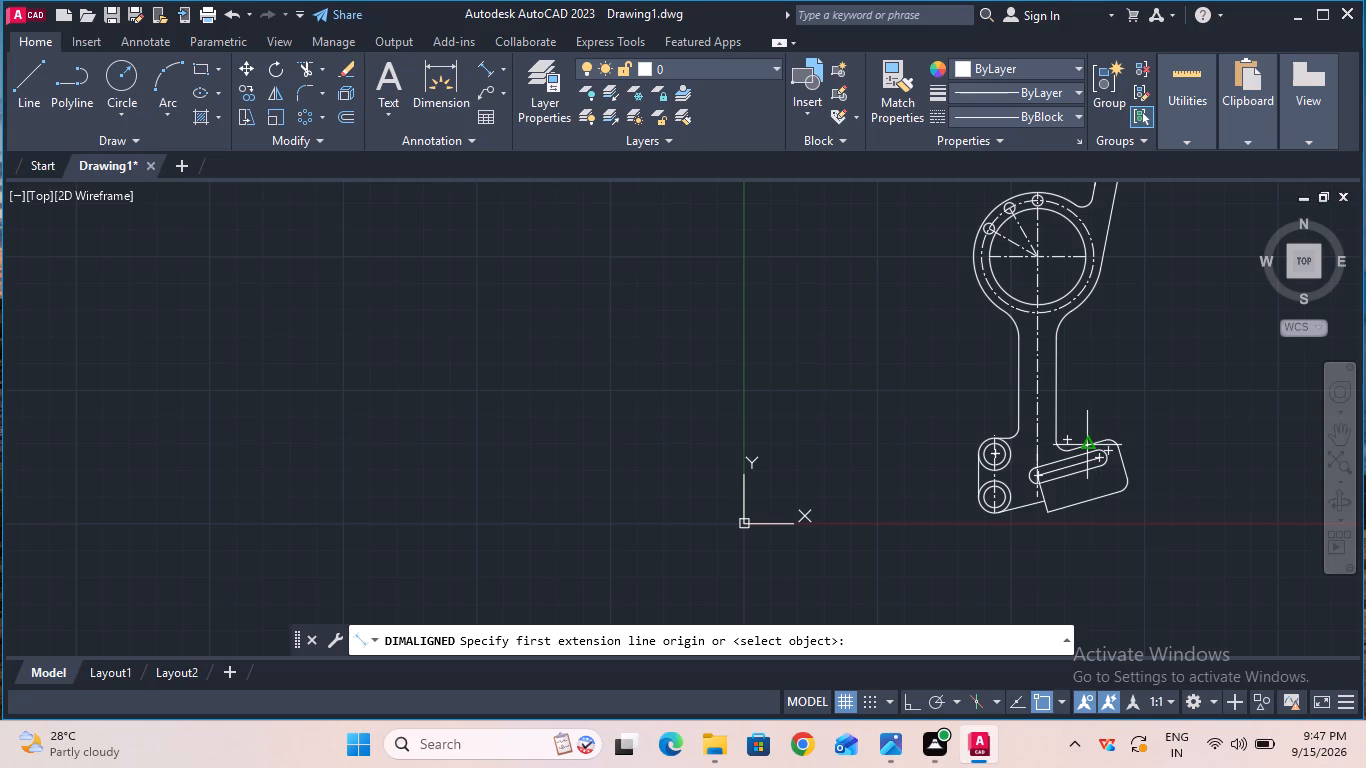
click(1088, 446)
click(1107, 498)
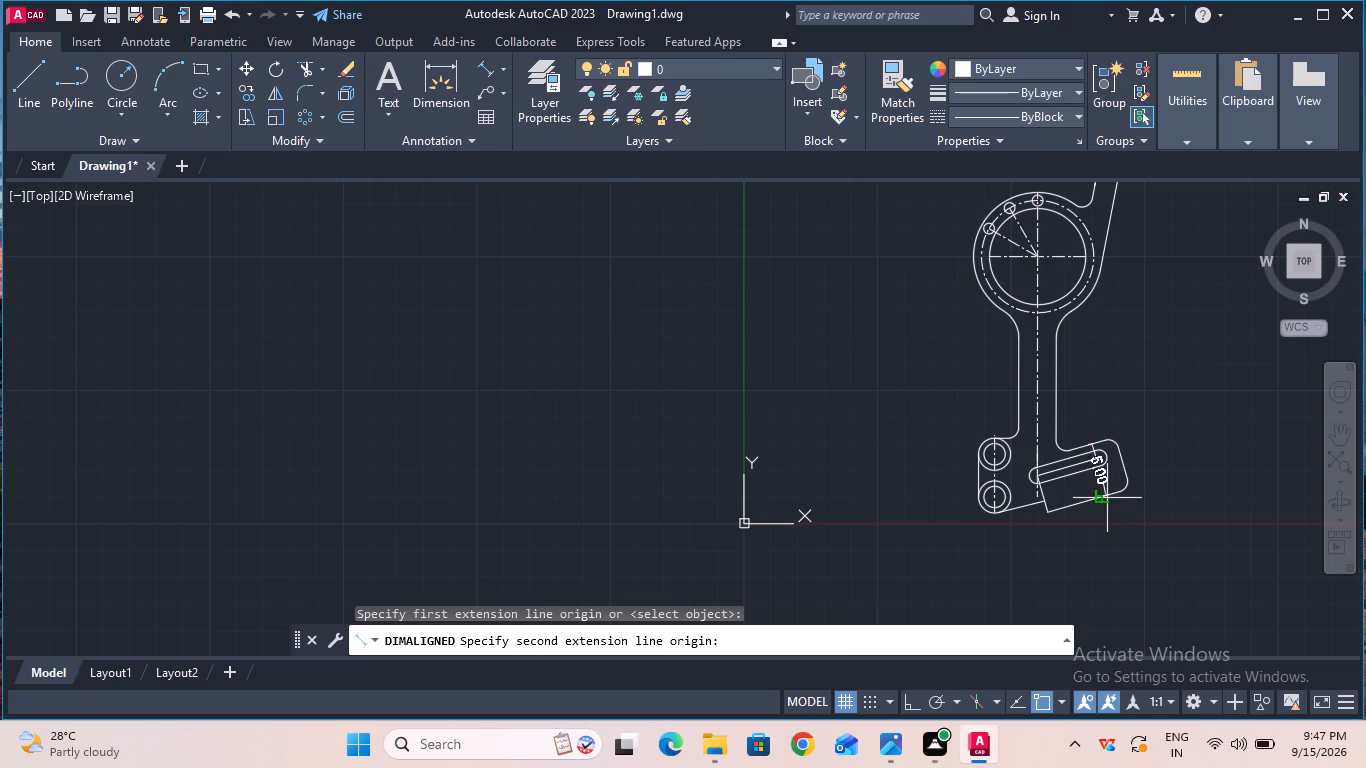
click(1158, 480)
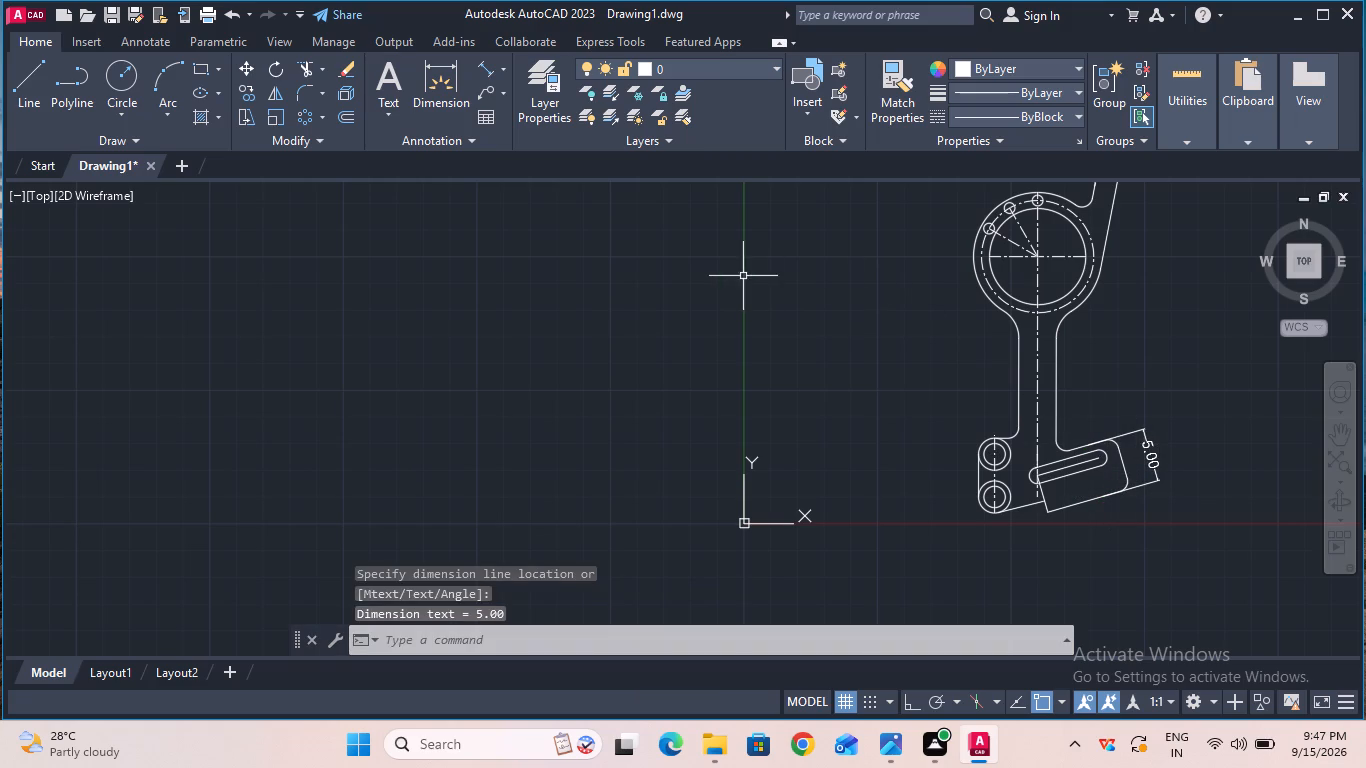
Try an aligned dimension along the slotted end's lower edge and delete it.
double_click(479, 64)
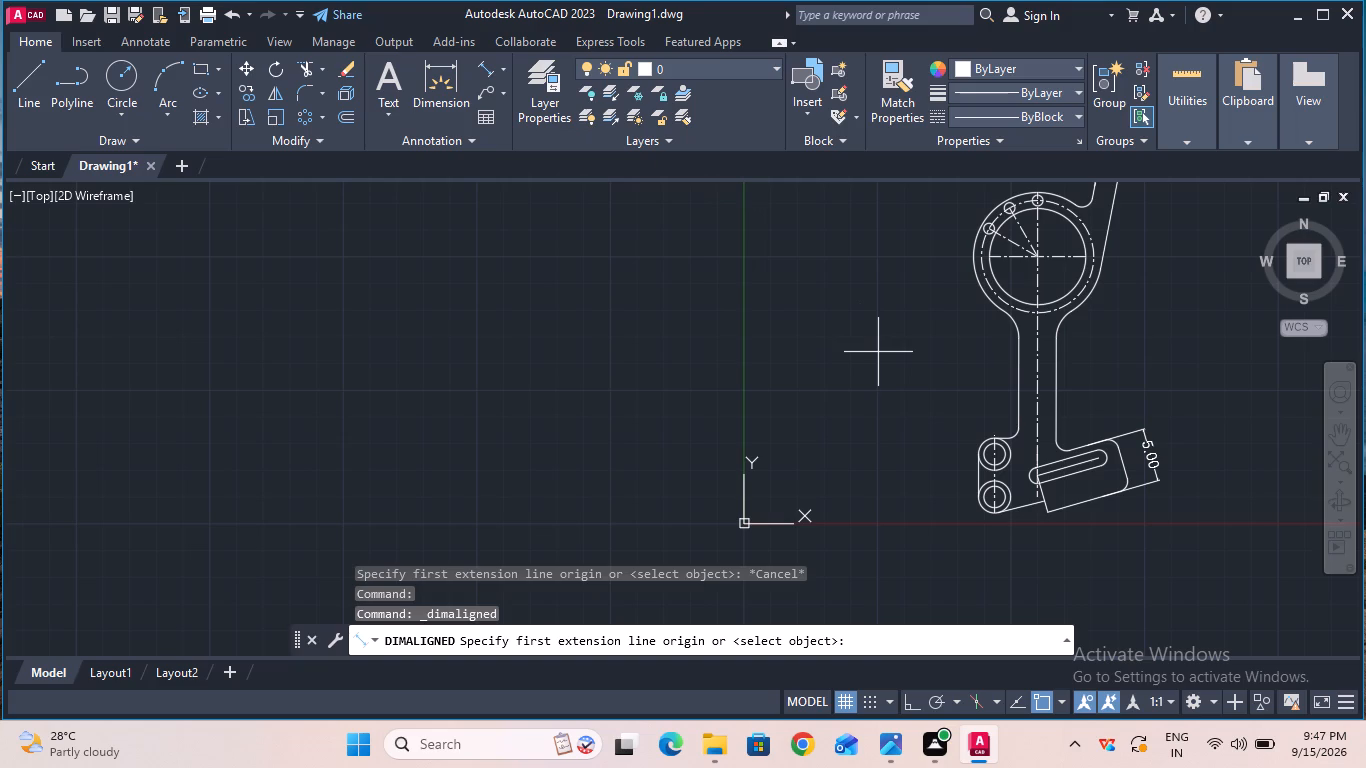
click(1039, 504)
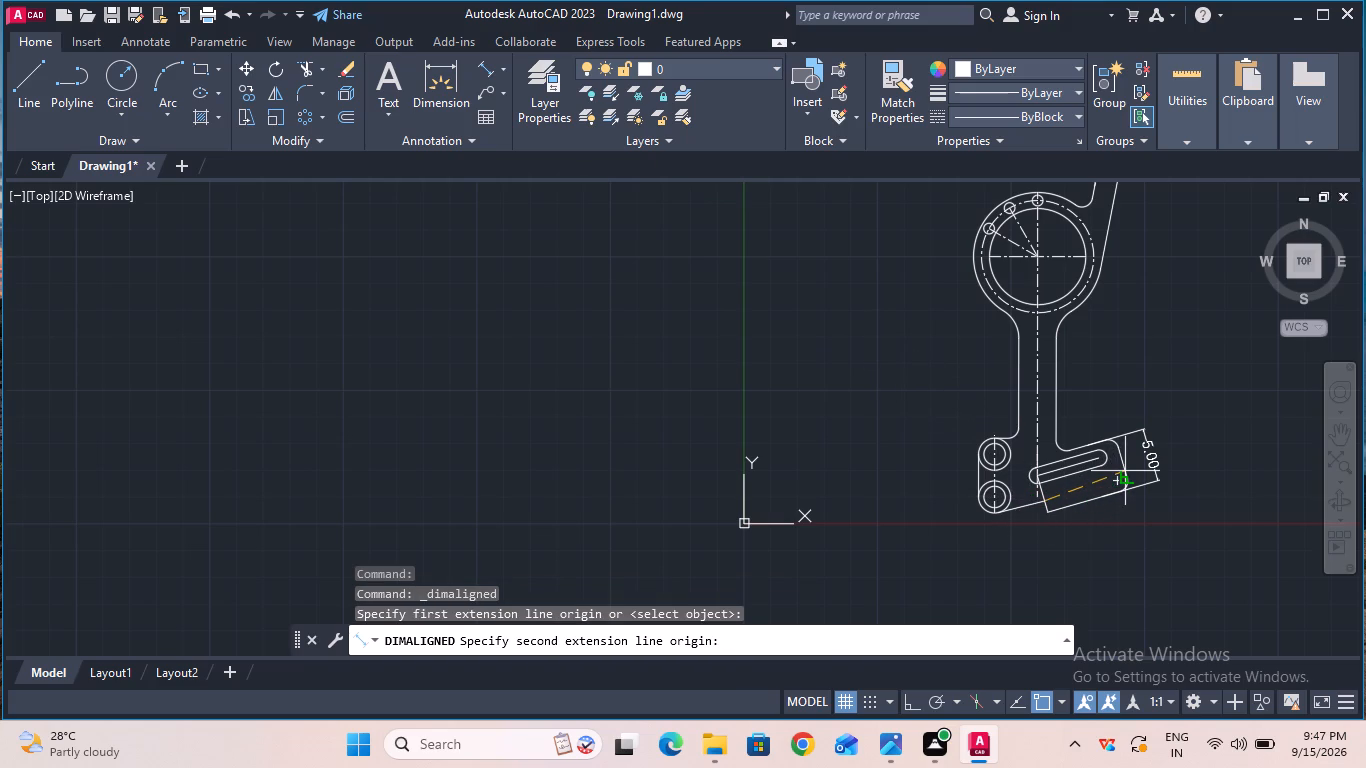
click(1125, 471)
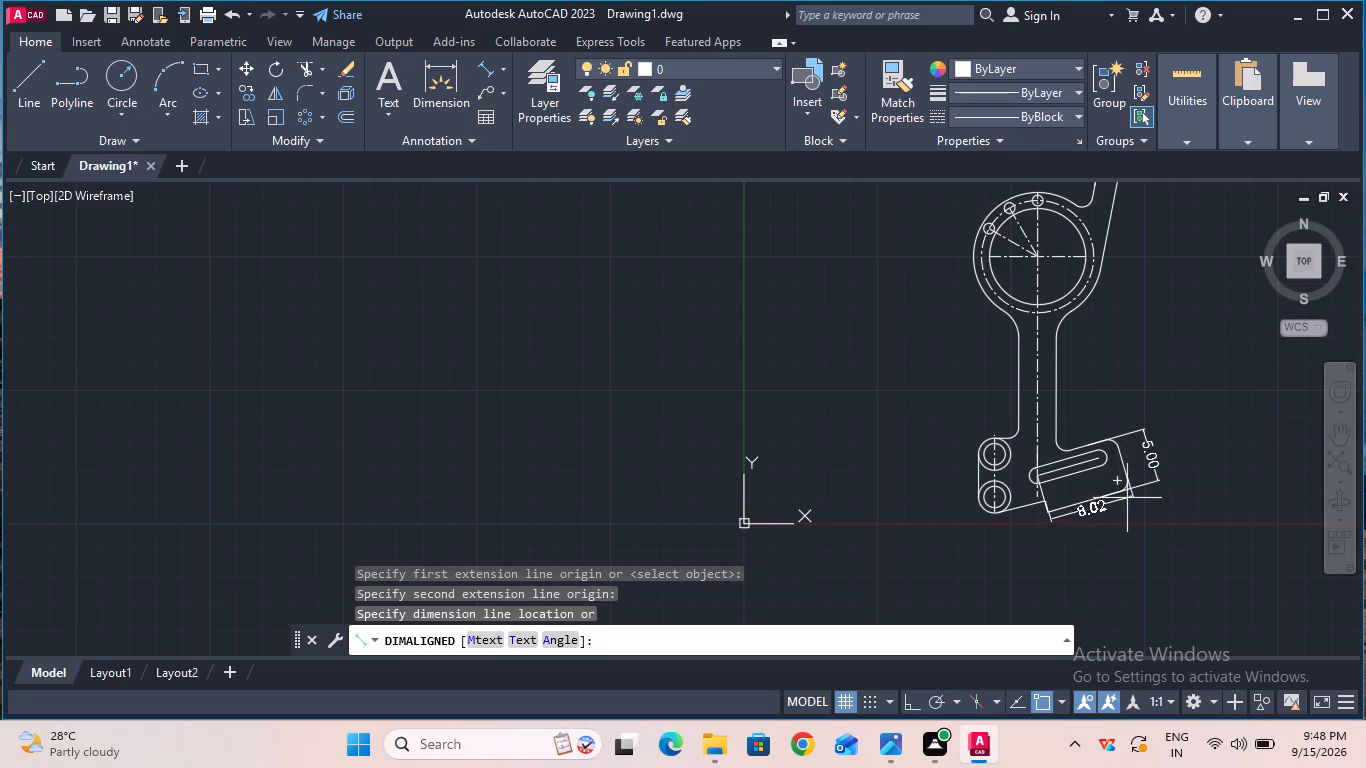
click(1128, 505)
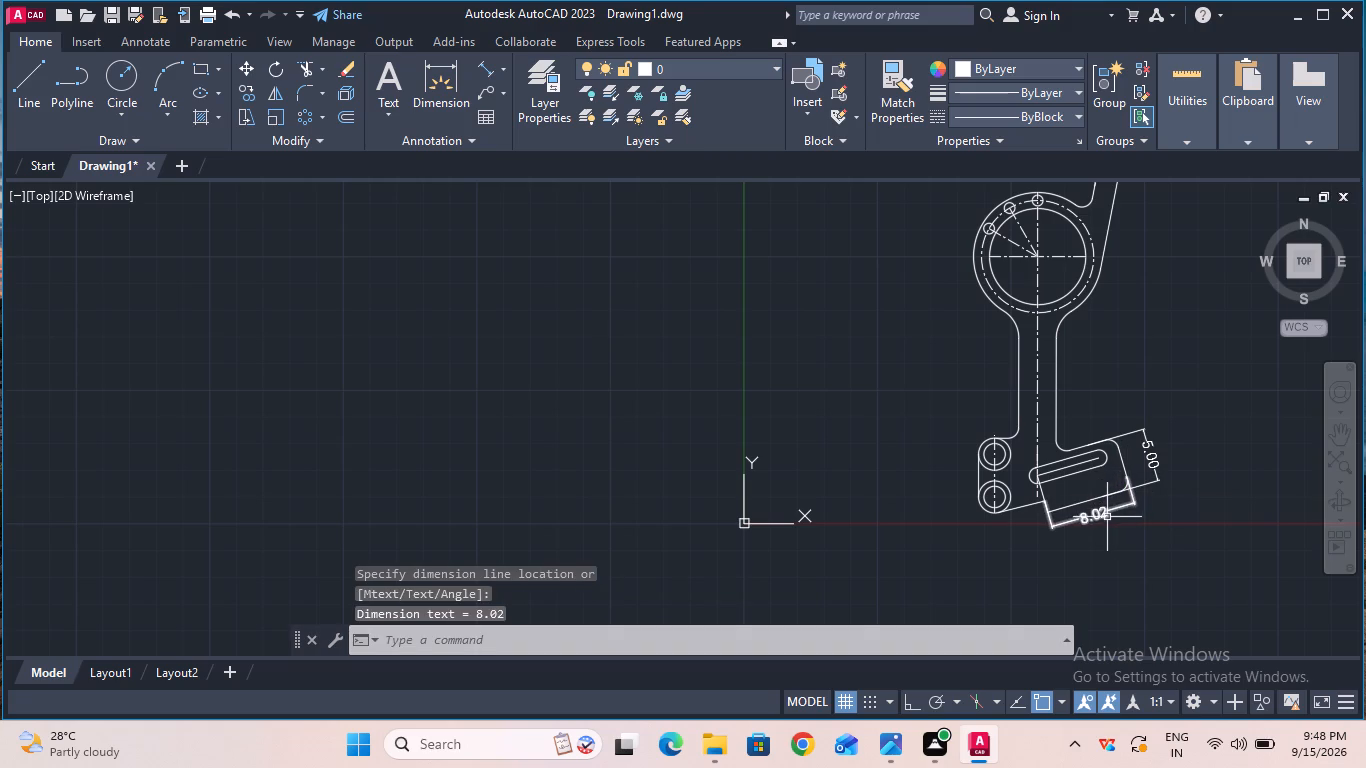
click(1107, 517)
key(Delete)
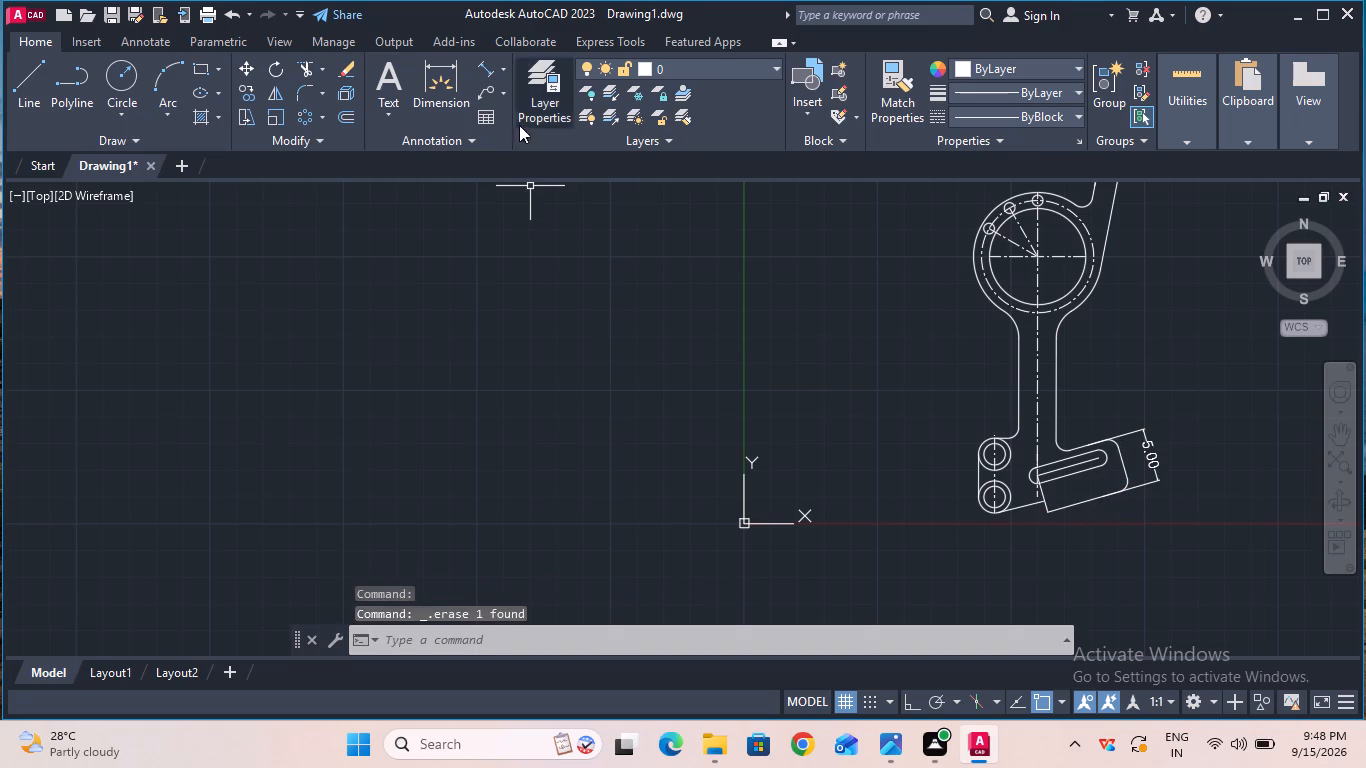
Add an aligned dimension for the slot's length, placed just below the slot.
click(482, 73)
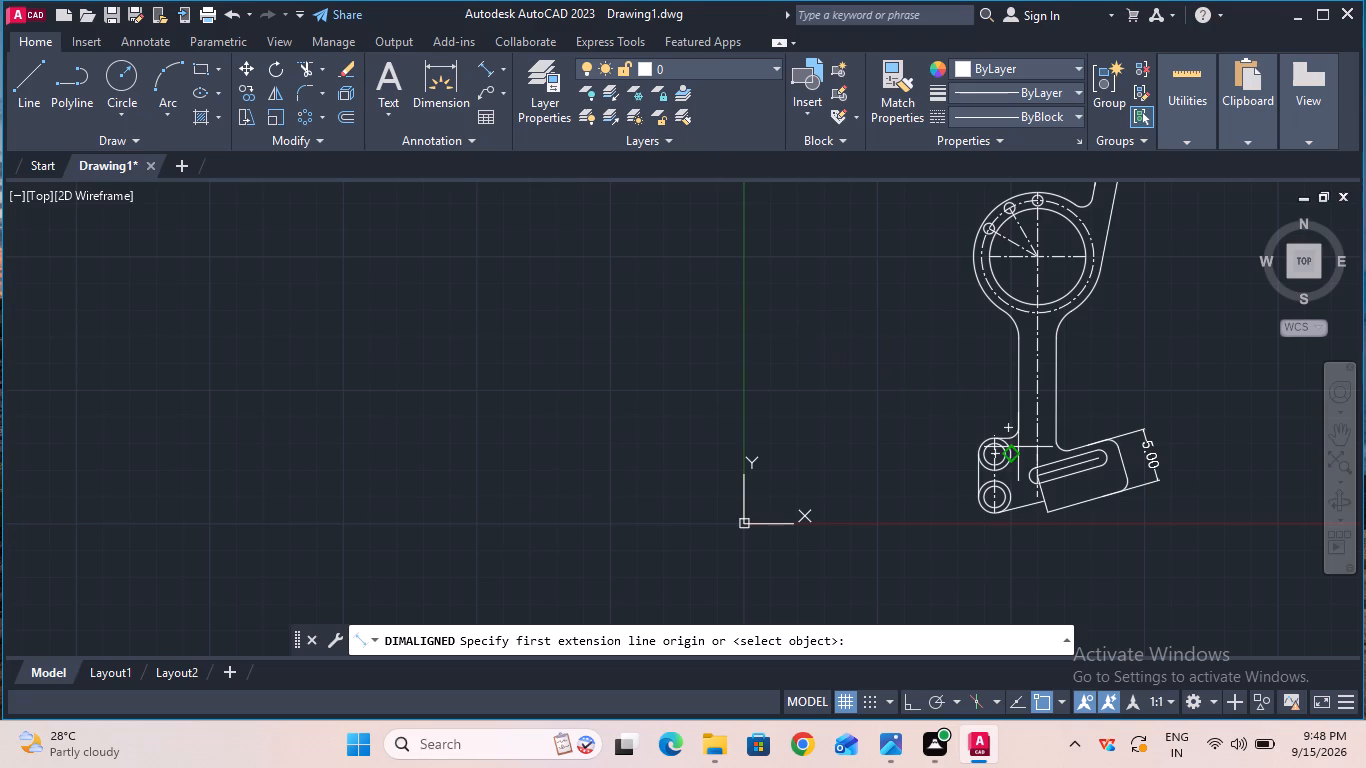
click(1039, 471)
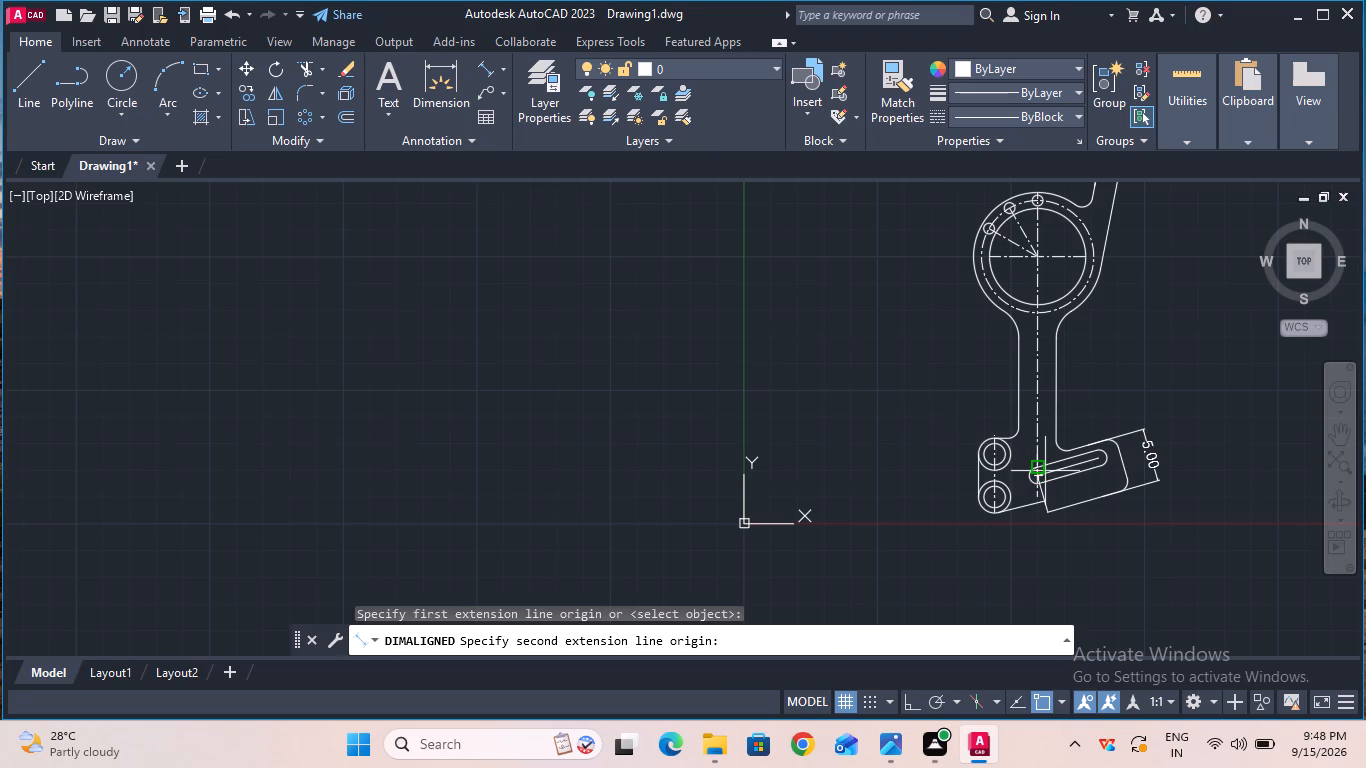
click(1098, 461)
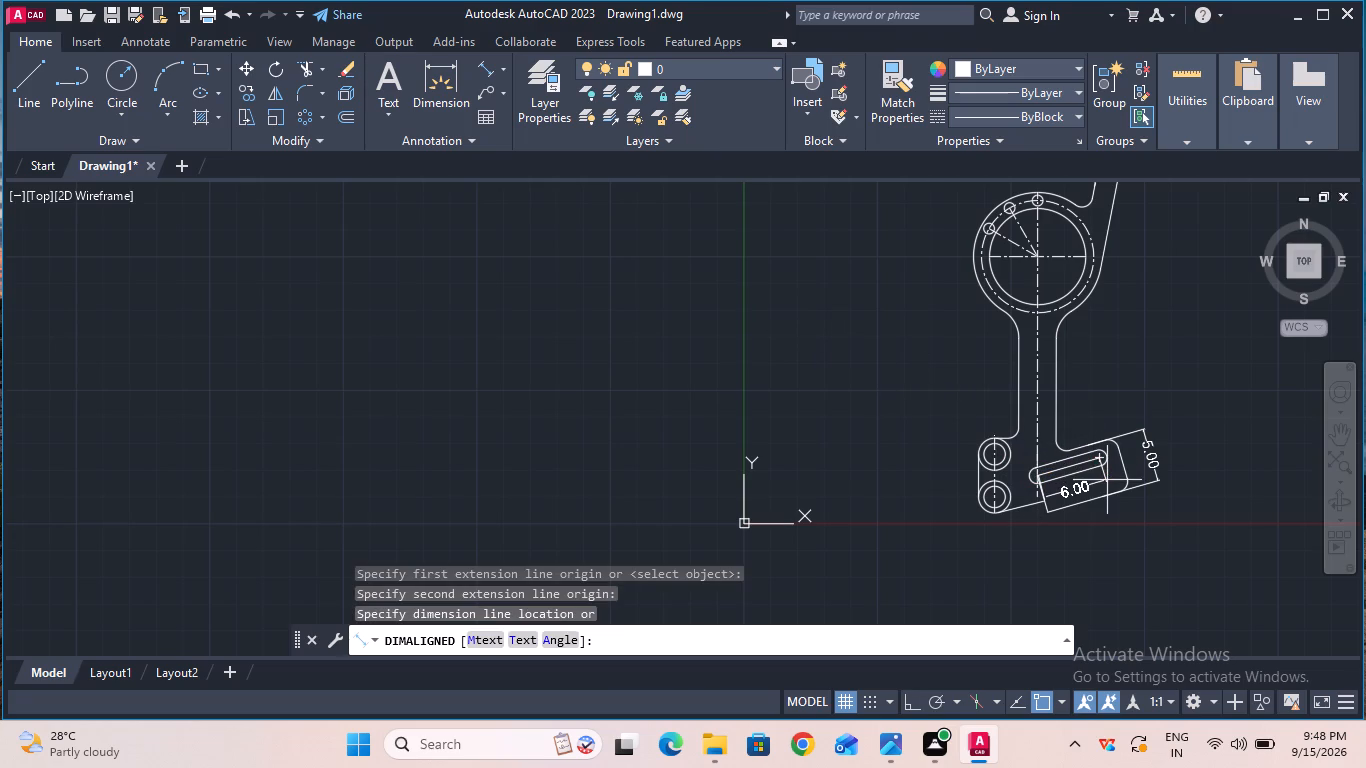
click(1107, 480)
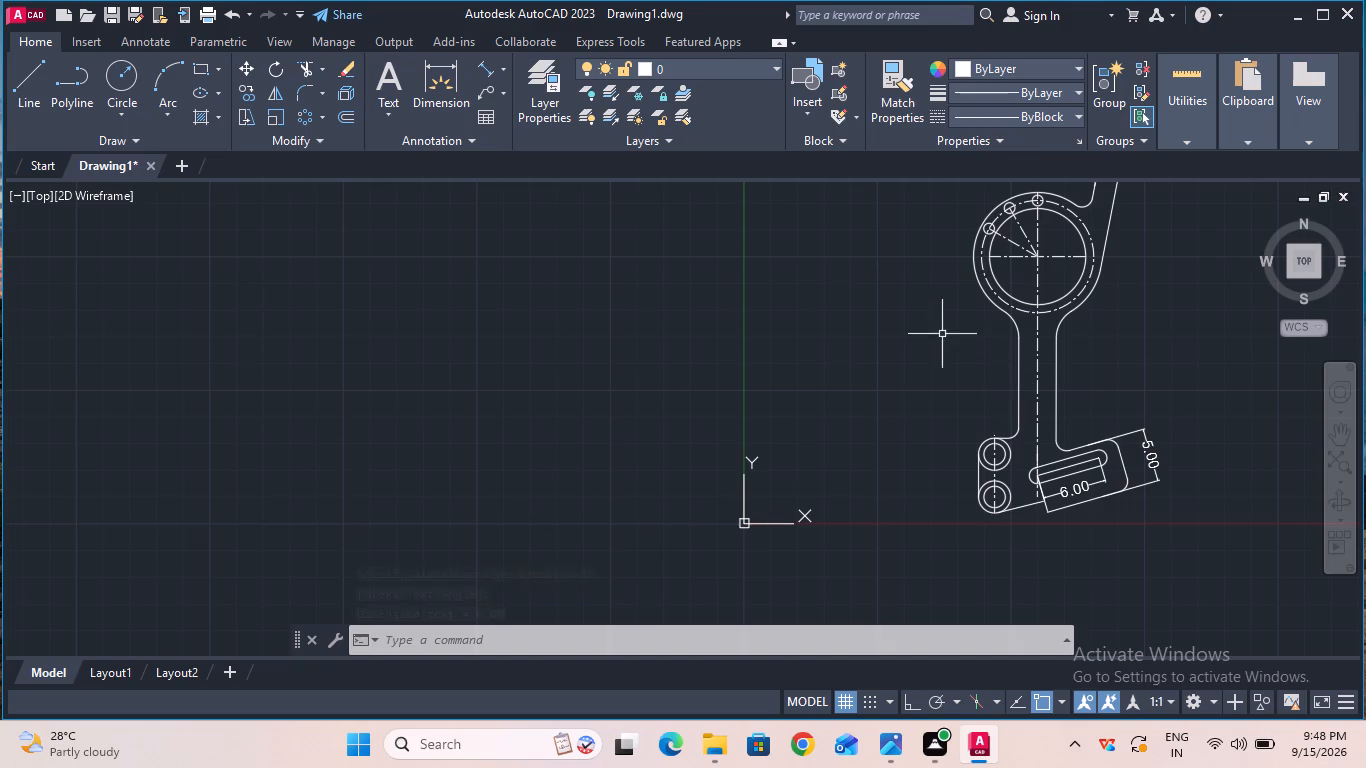
Add an angular dimension between the stem's vertical centerline and the inclined slot, placed above the slotted end.
double_click(498, 71)
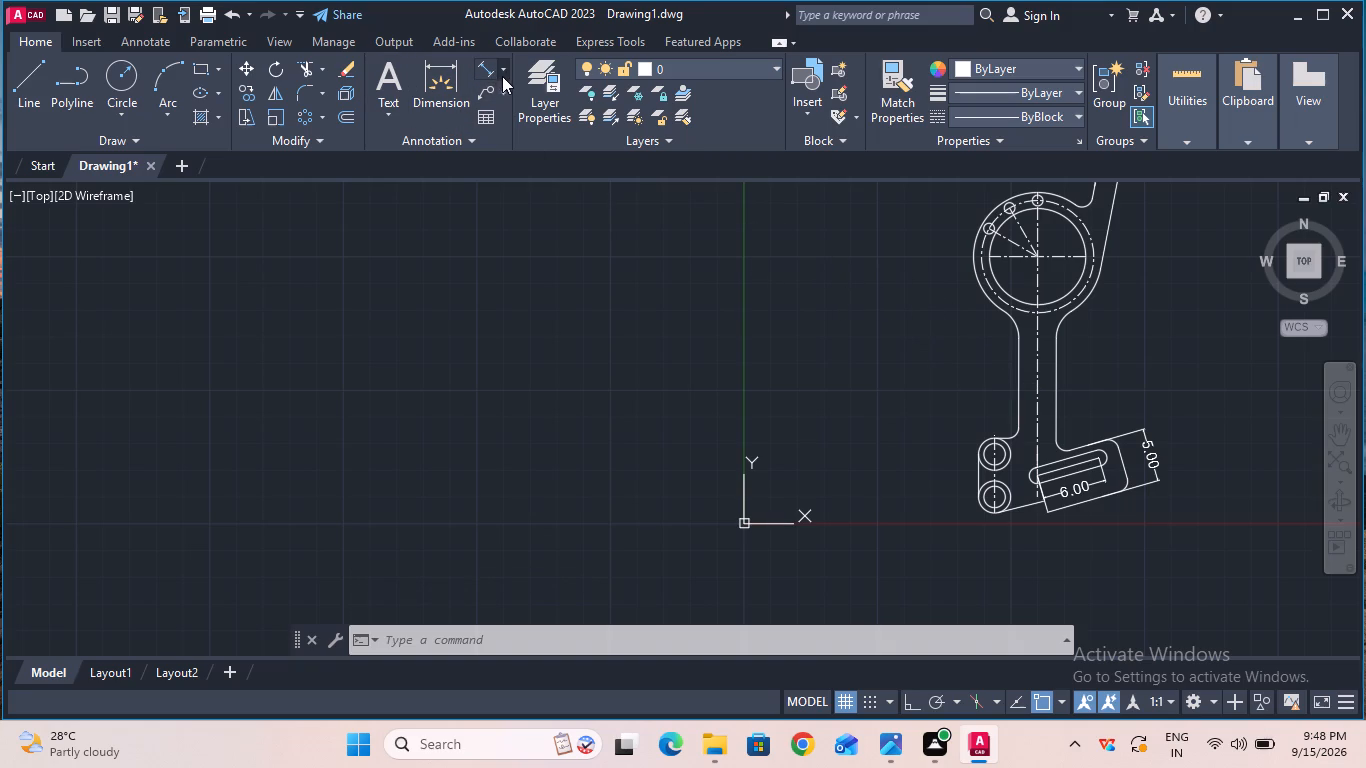
double_click(502, 75)
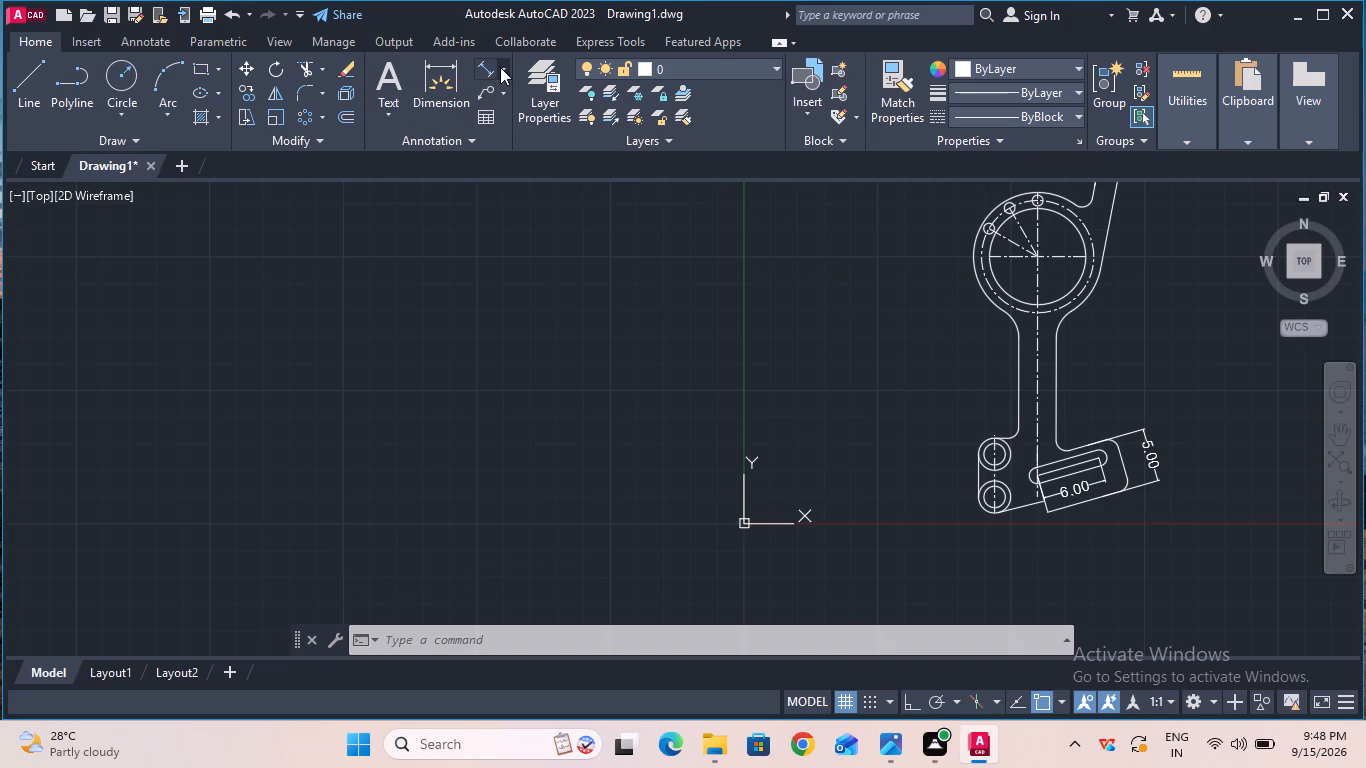
click(500, 67)
click(512, 181)
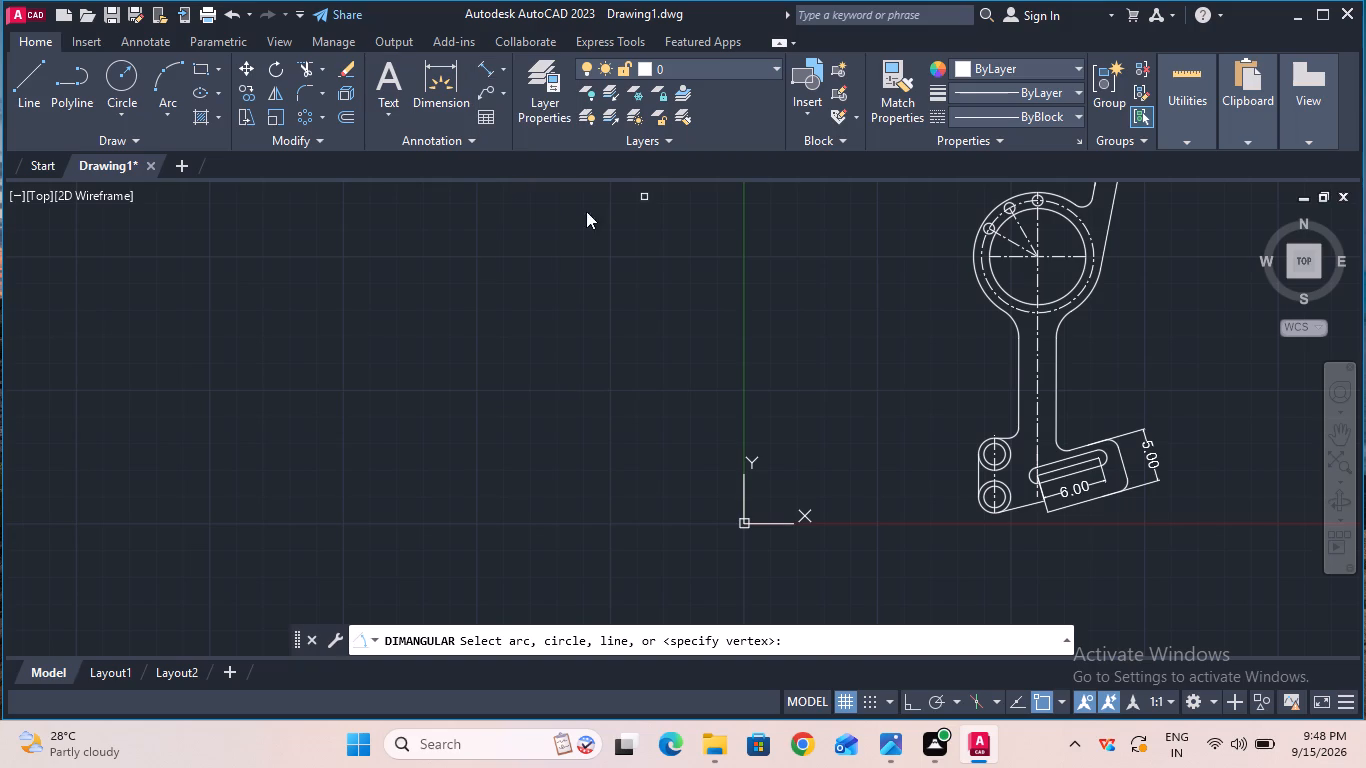
double_click(1039, 397)
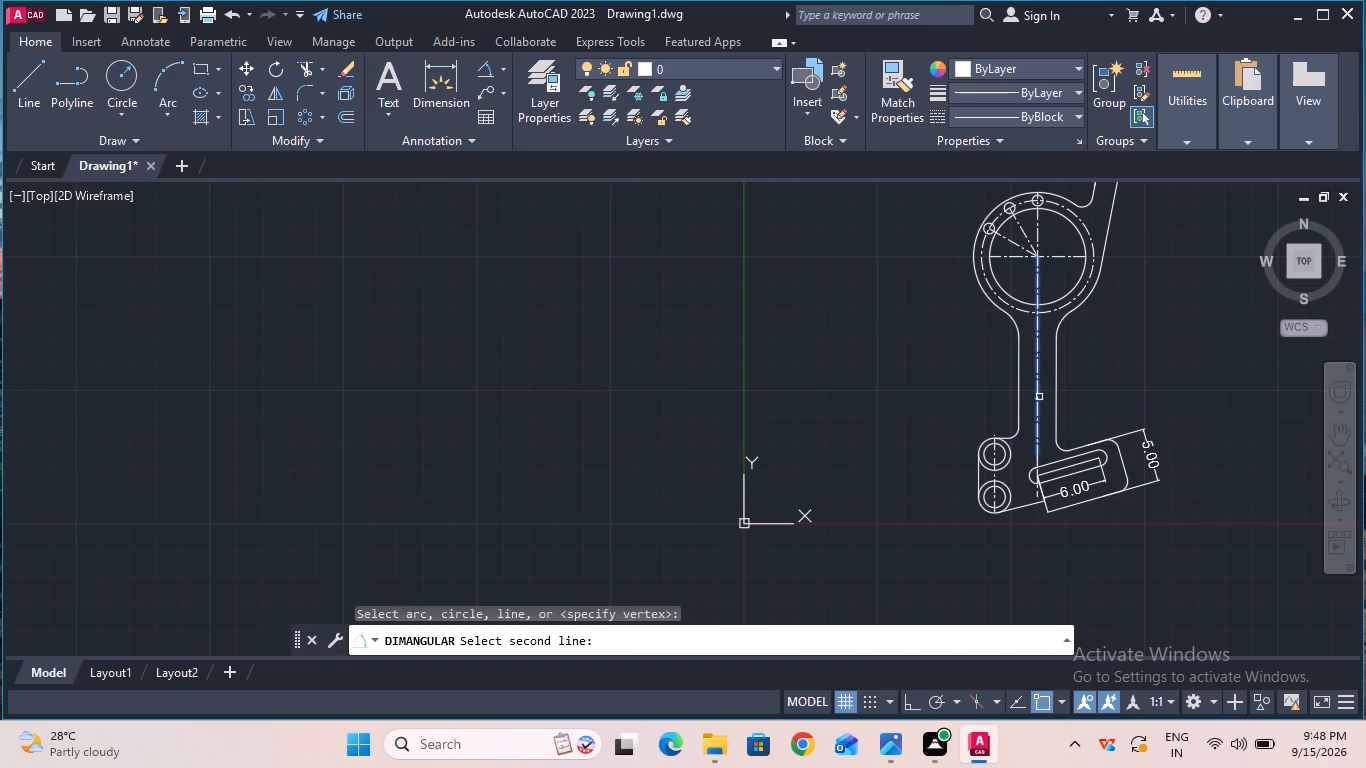
click(1078, 462)
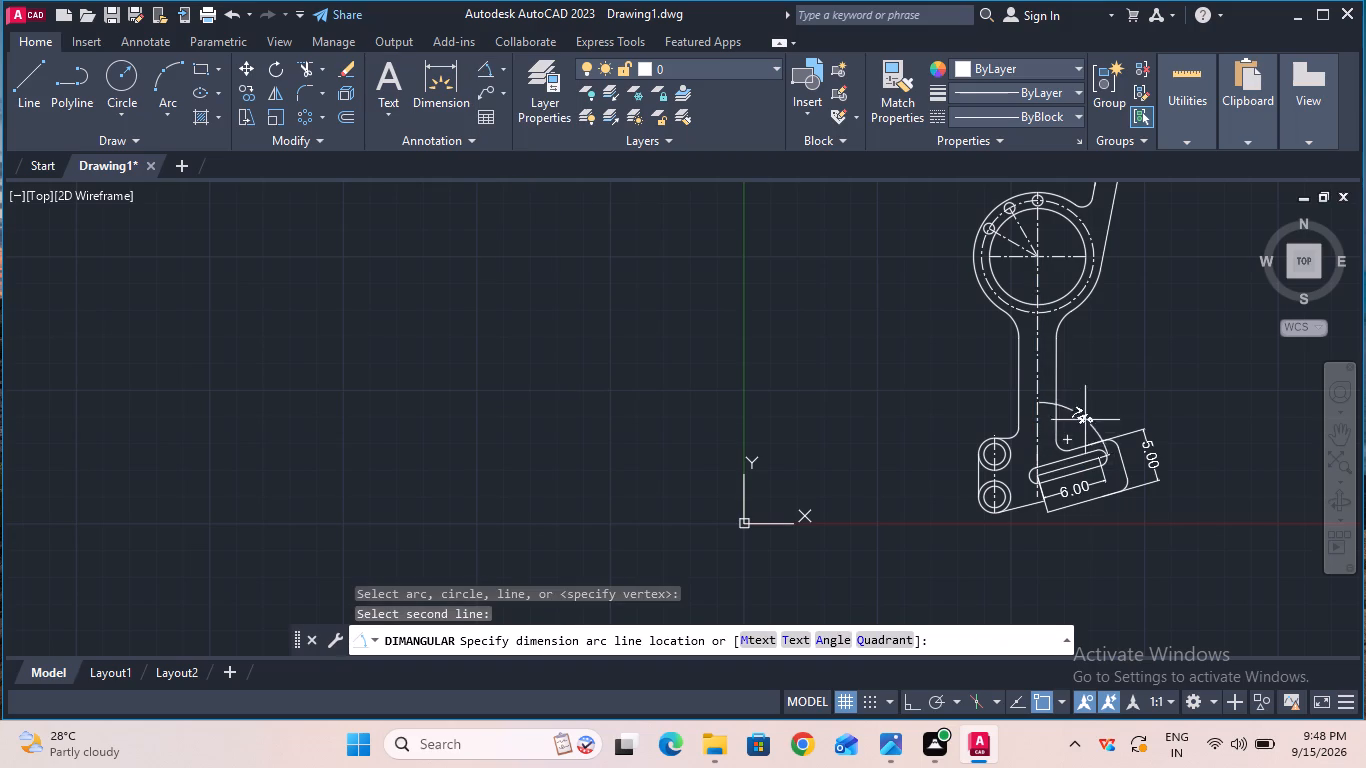
click(1109, 398)
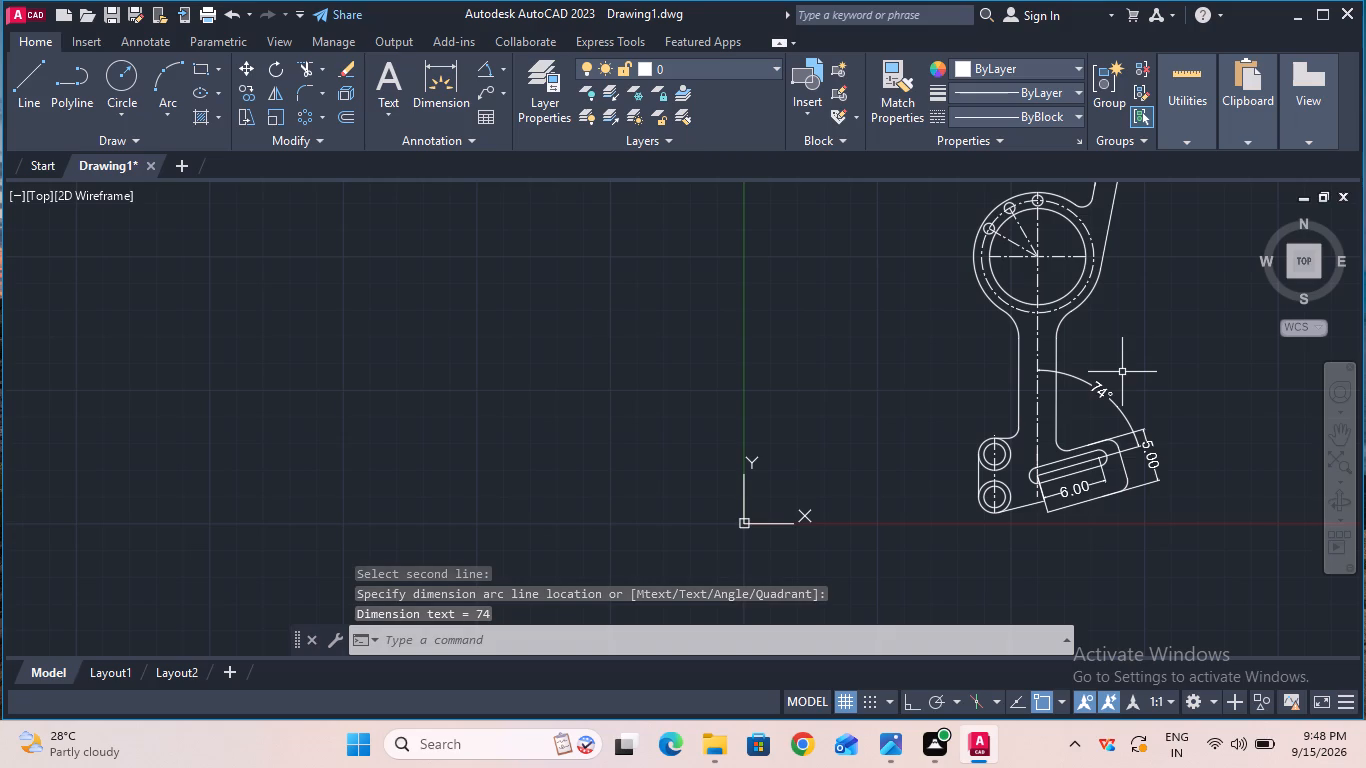
Add a radius dimension to the fillet joining the stem to the two-hole base.
click(509, 67)
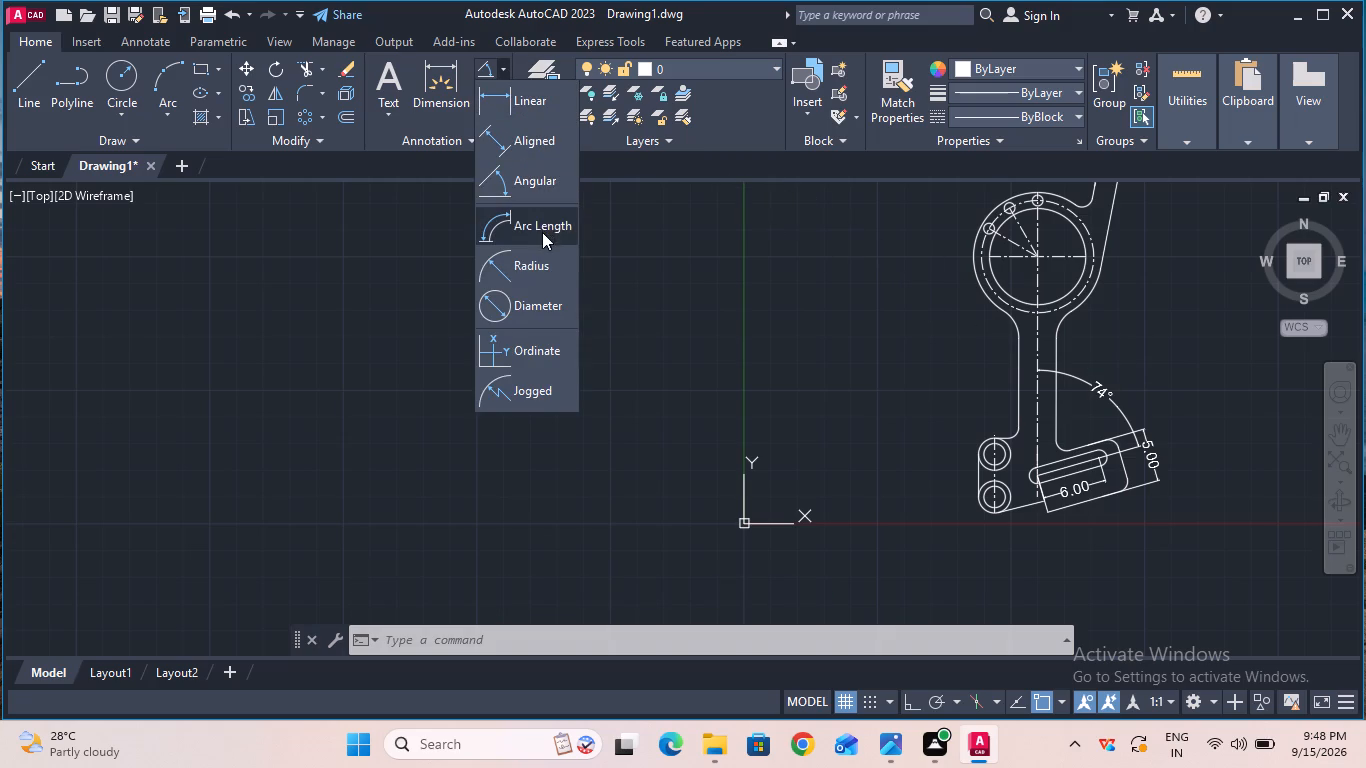
click(543, 250)
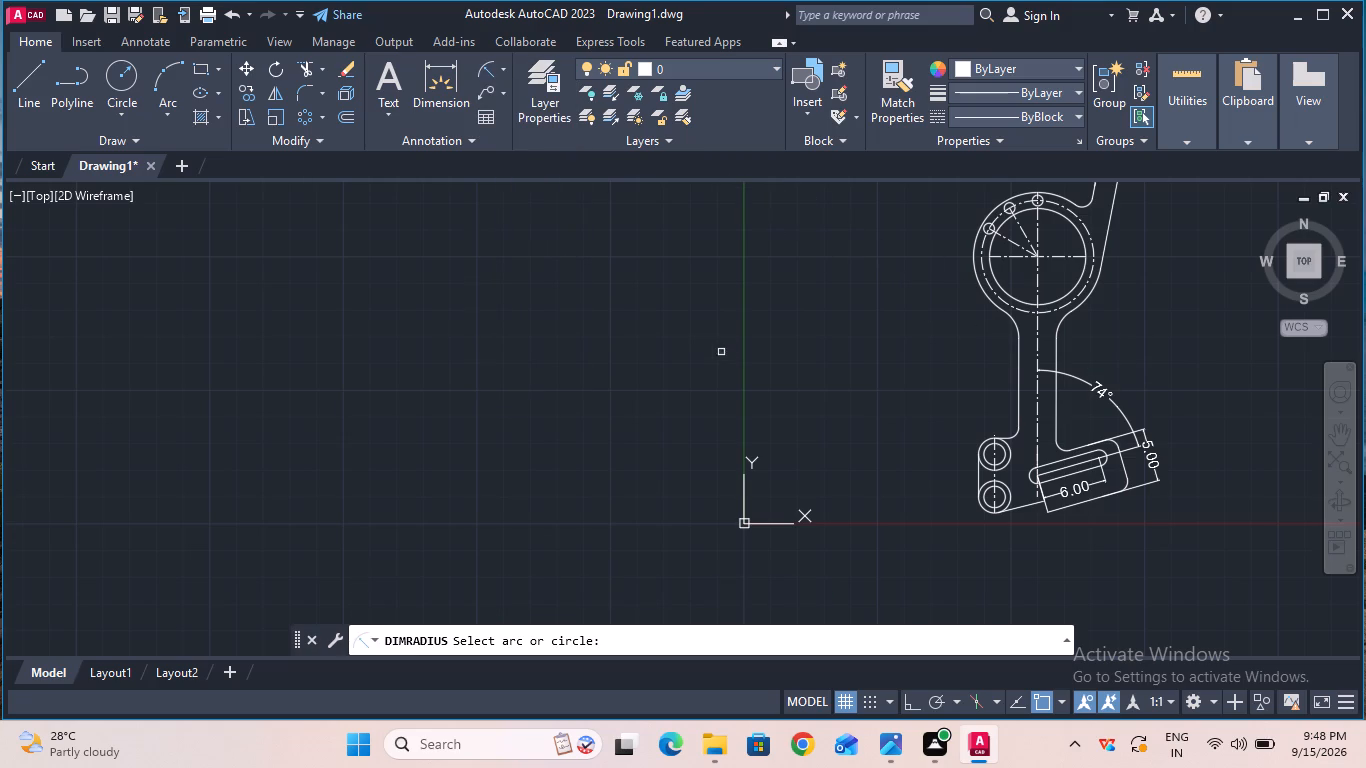
click(1012, 435)
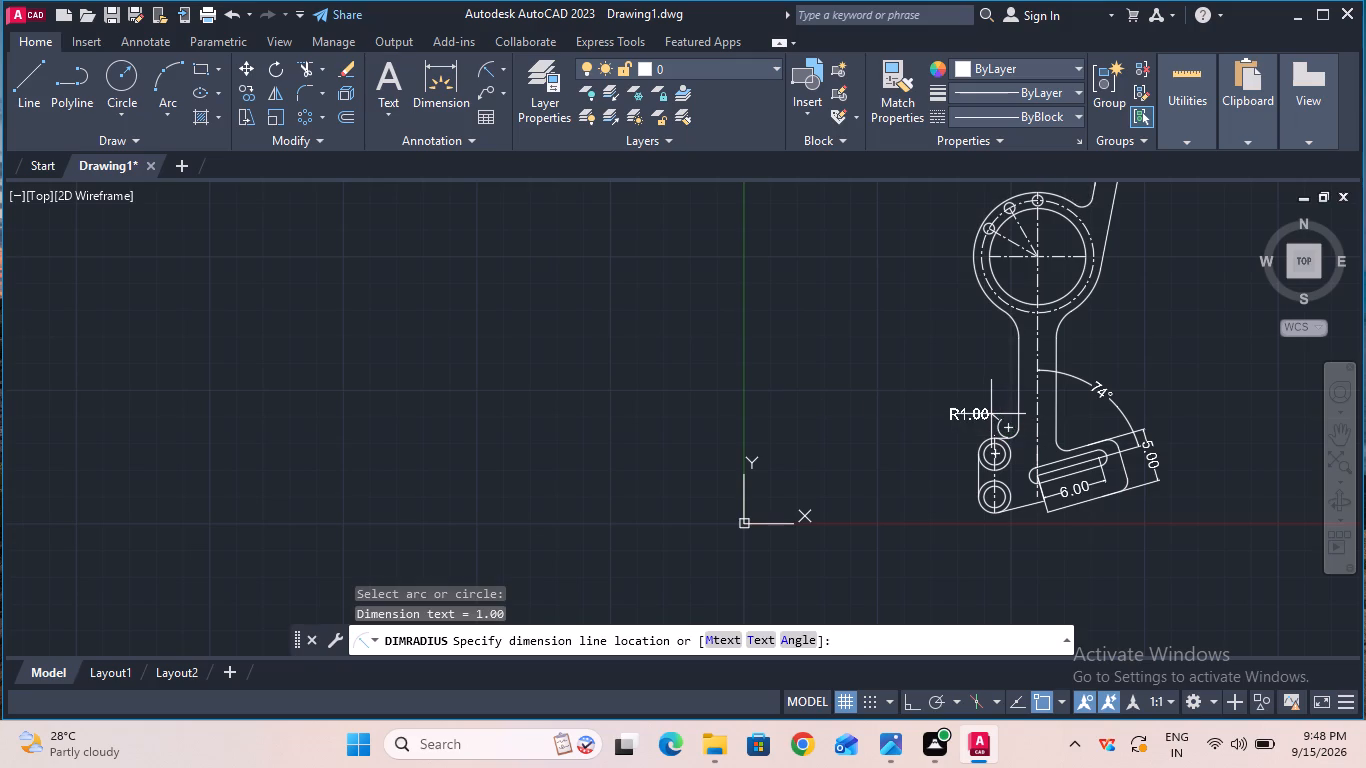
double_click(991, 414)
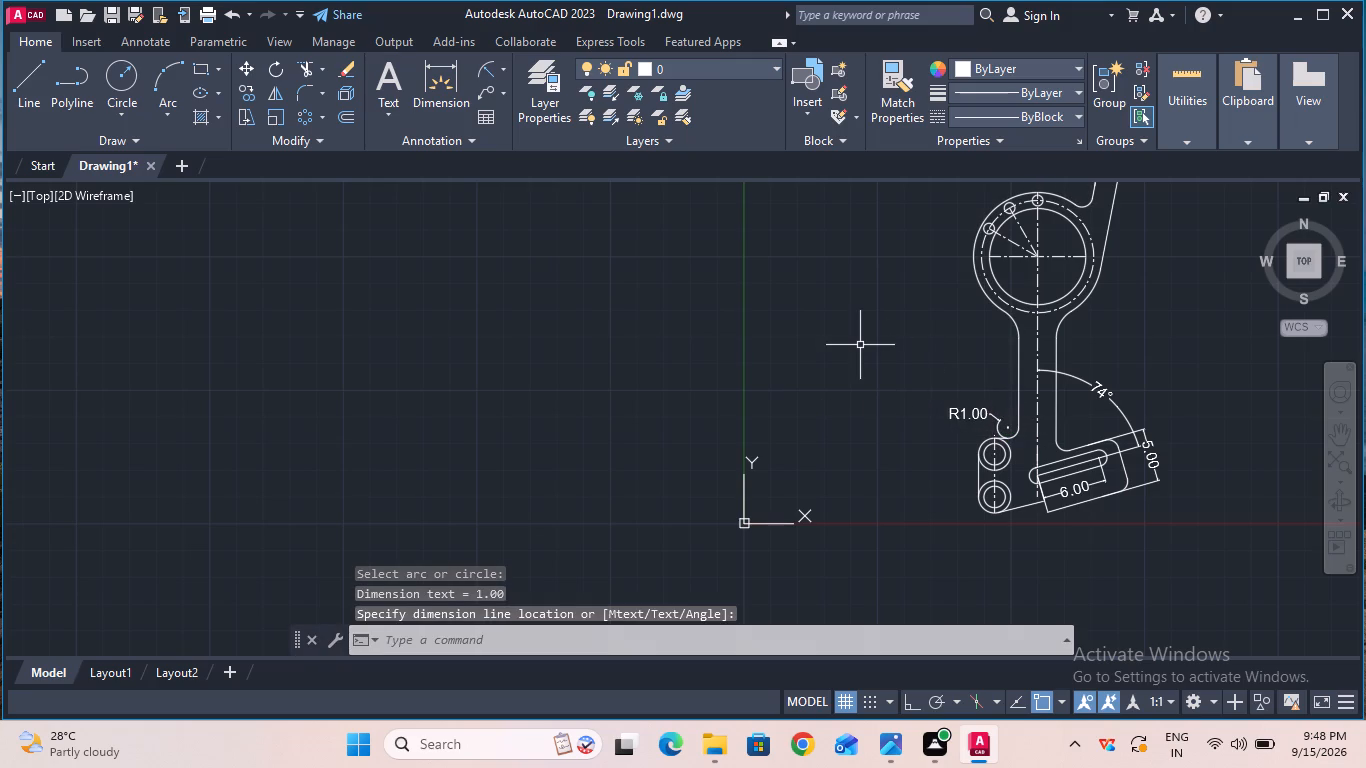
Add a radius dimension to the inclined slot's rounded end nearest the stem, placed beside the slot.
double_click(486, 72)
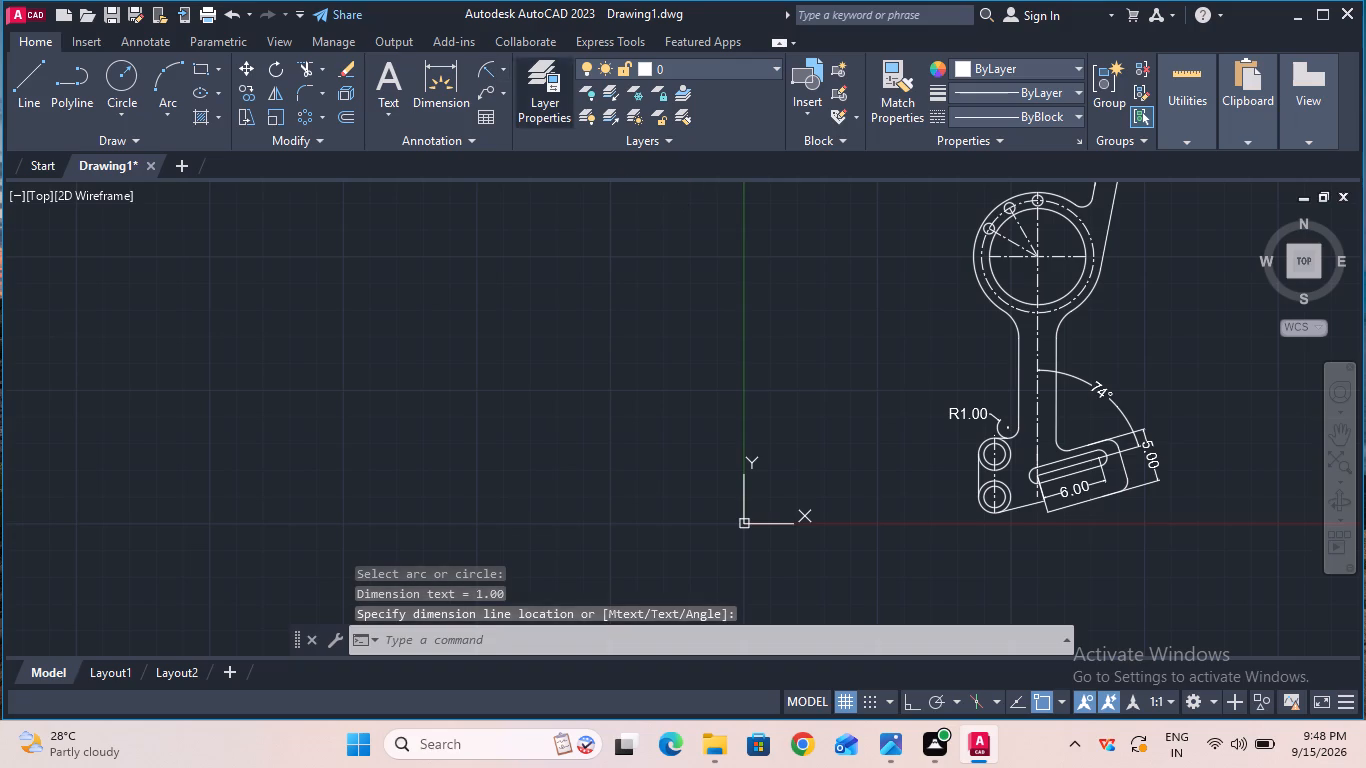
click(1032, 478)
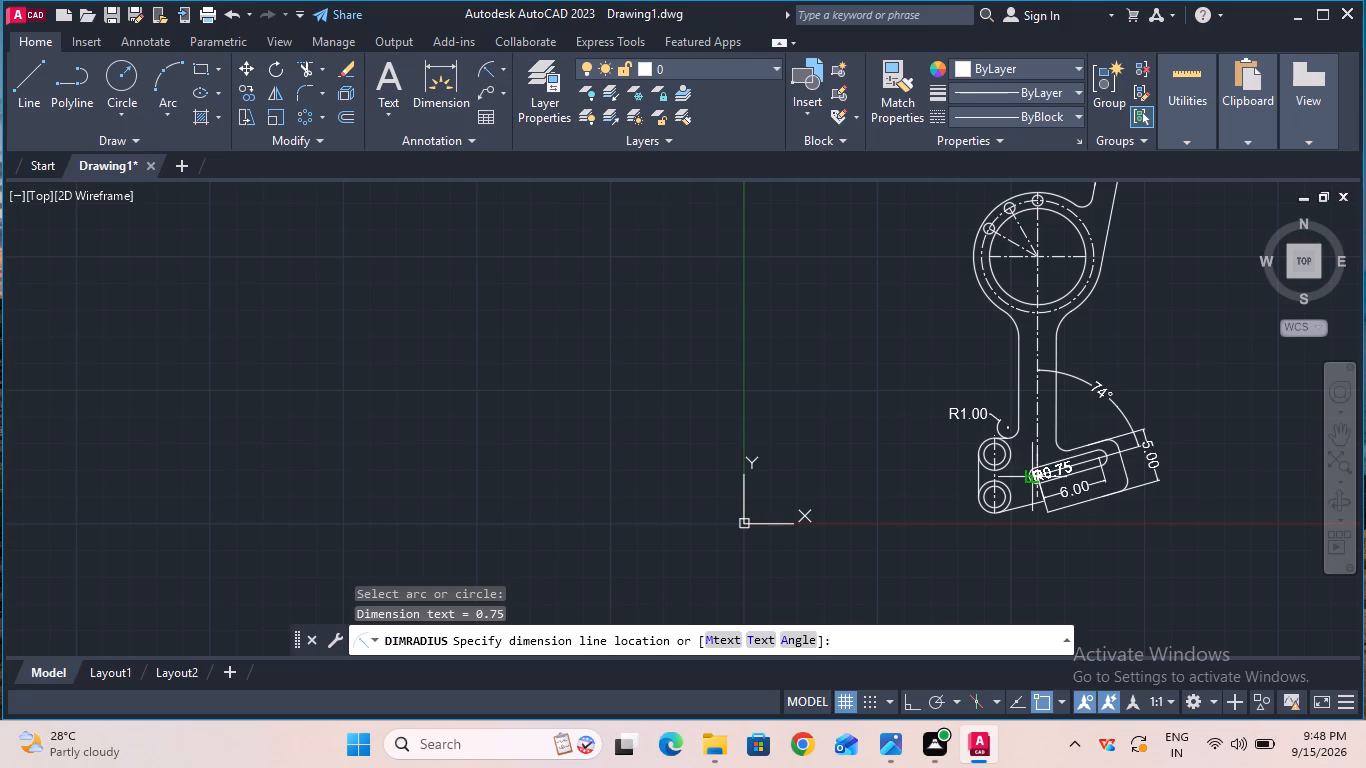
click(1016, 472)
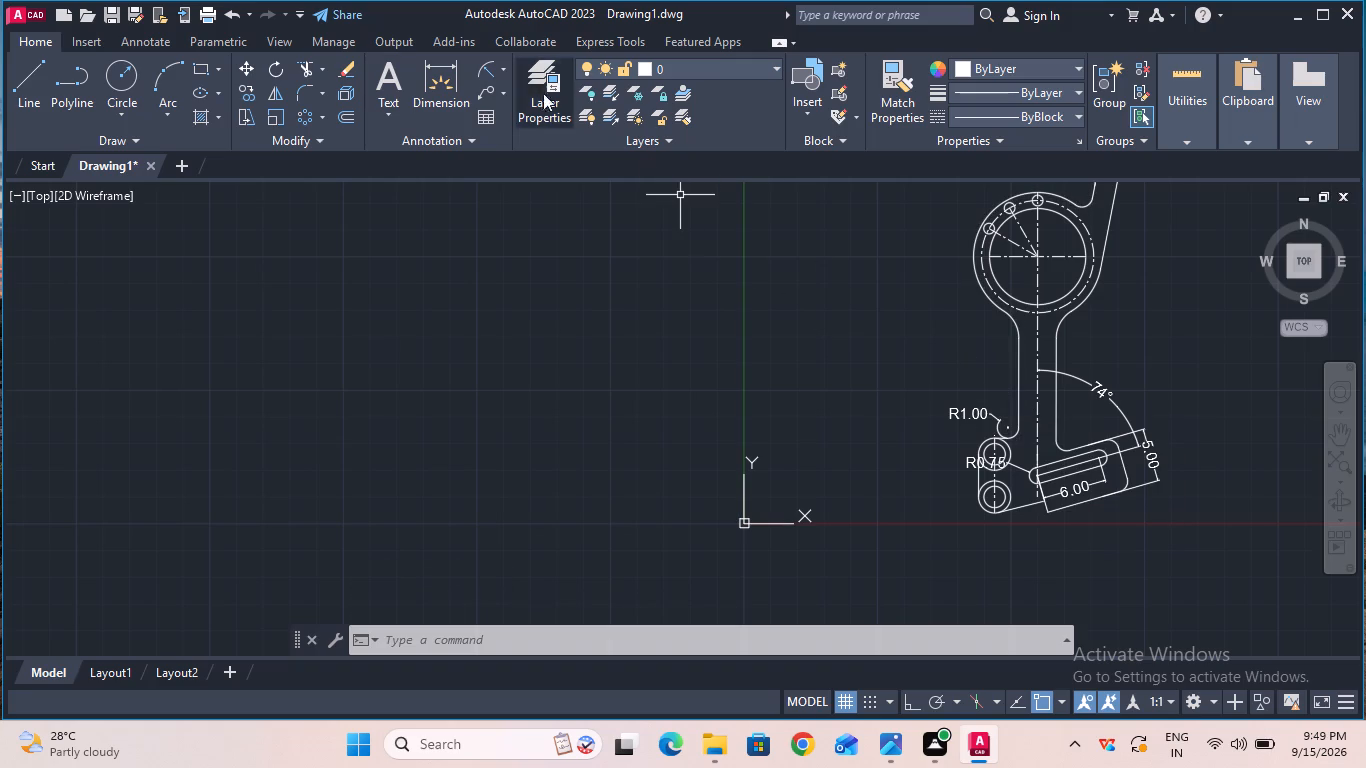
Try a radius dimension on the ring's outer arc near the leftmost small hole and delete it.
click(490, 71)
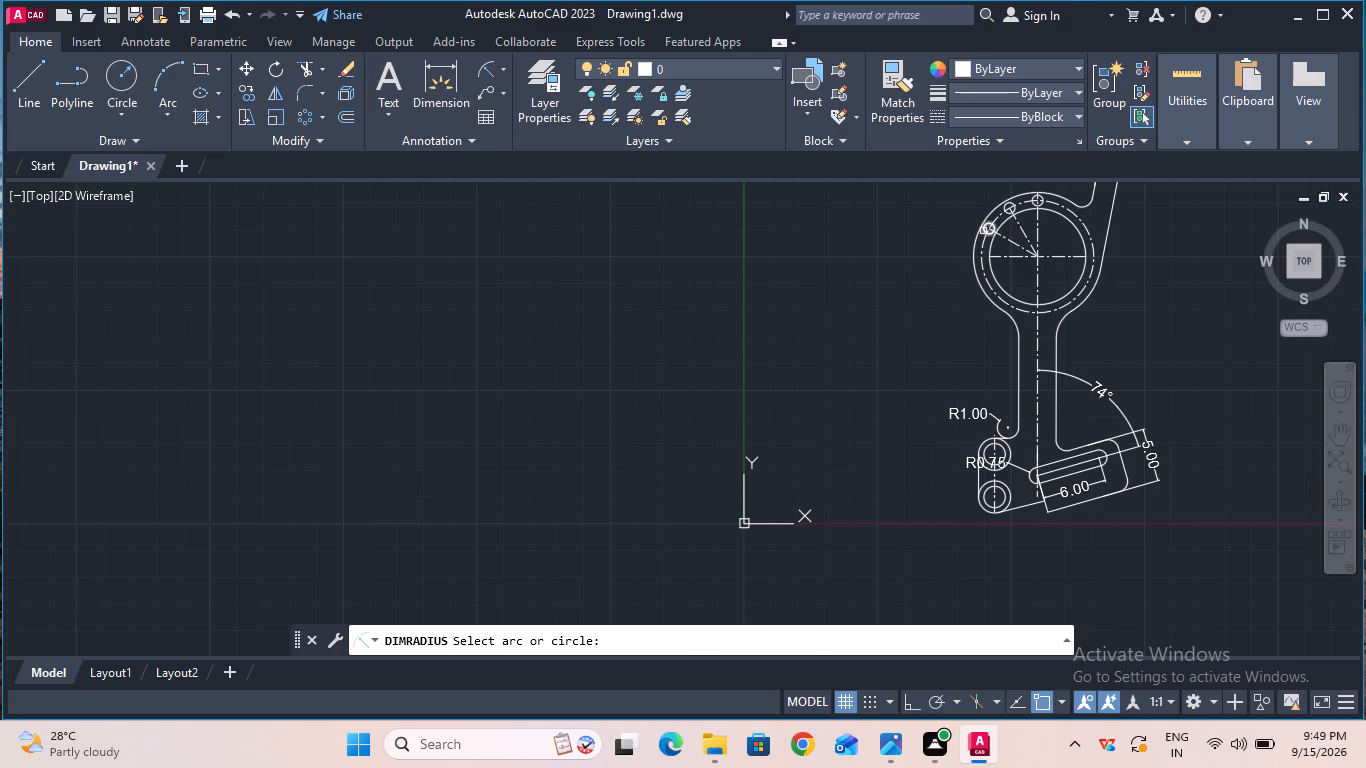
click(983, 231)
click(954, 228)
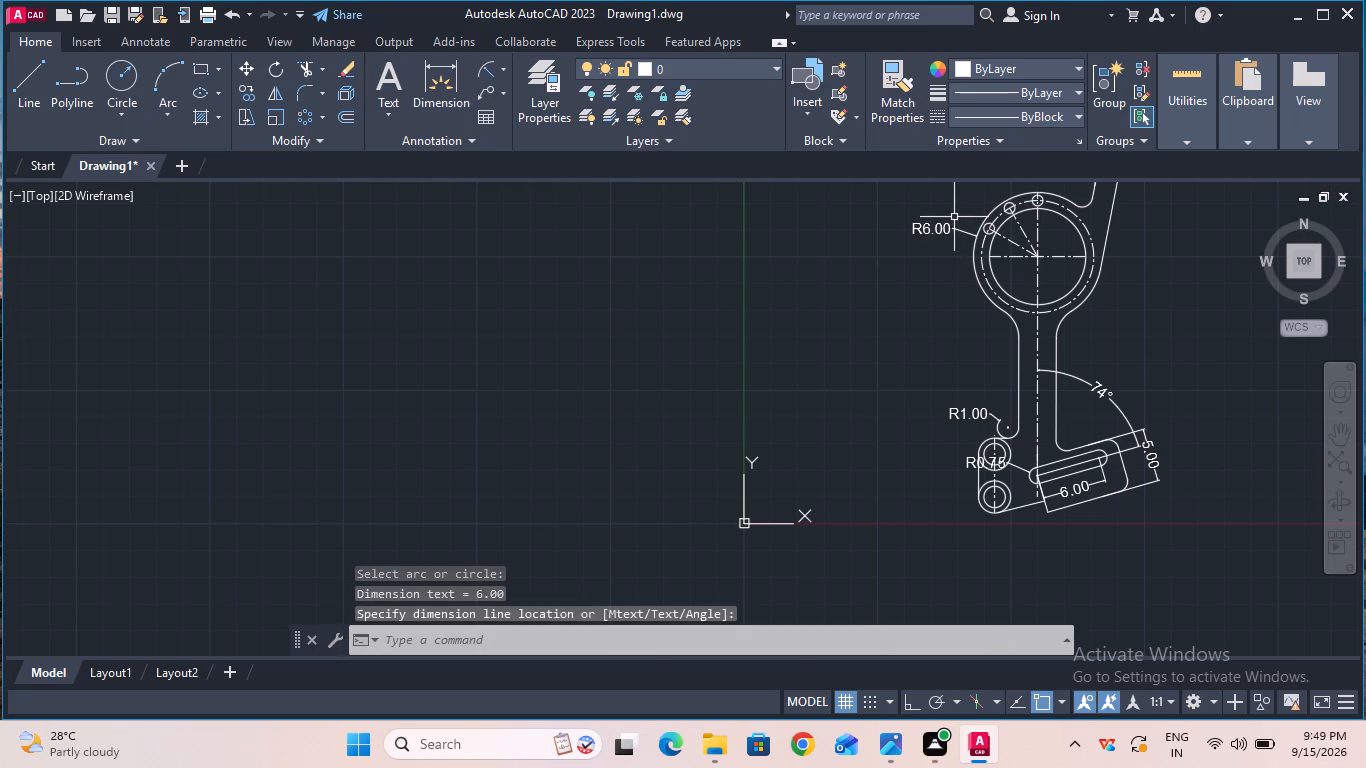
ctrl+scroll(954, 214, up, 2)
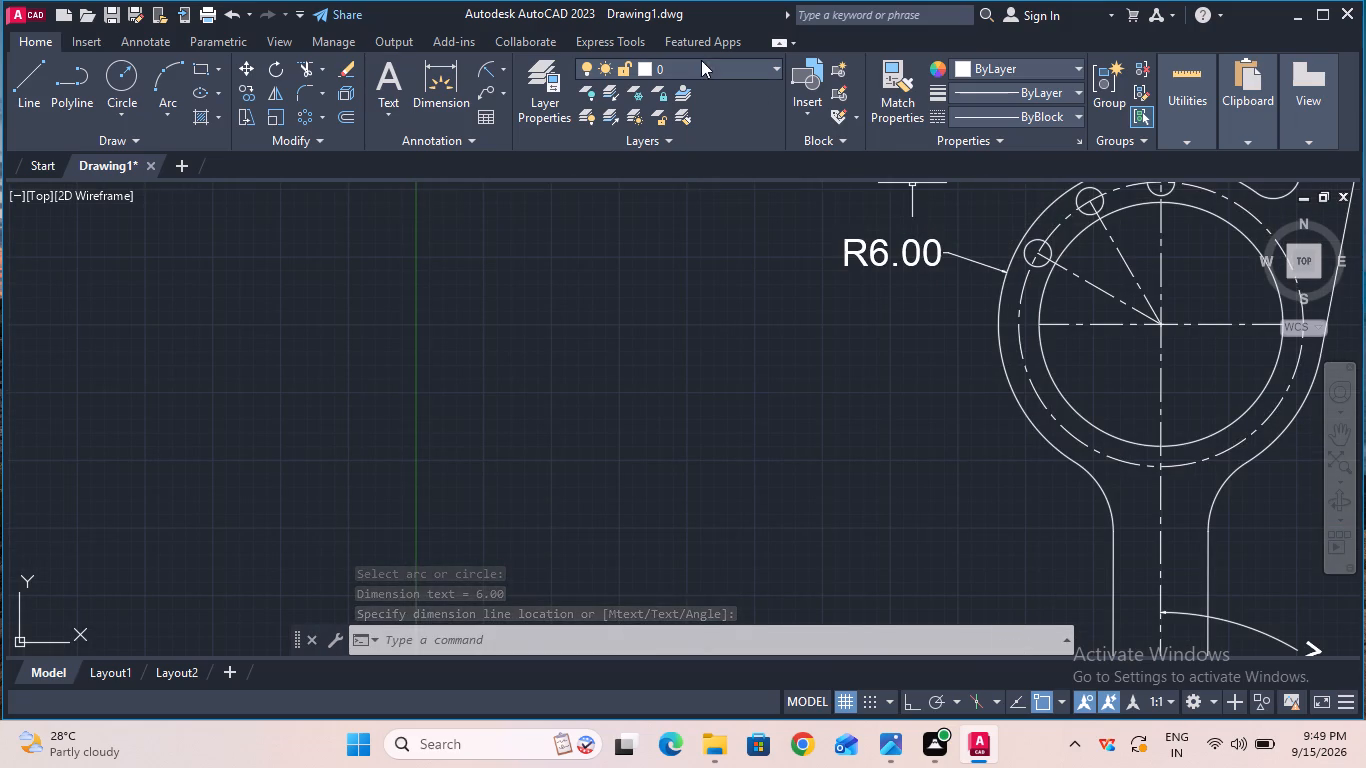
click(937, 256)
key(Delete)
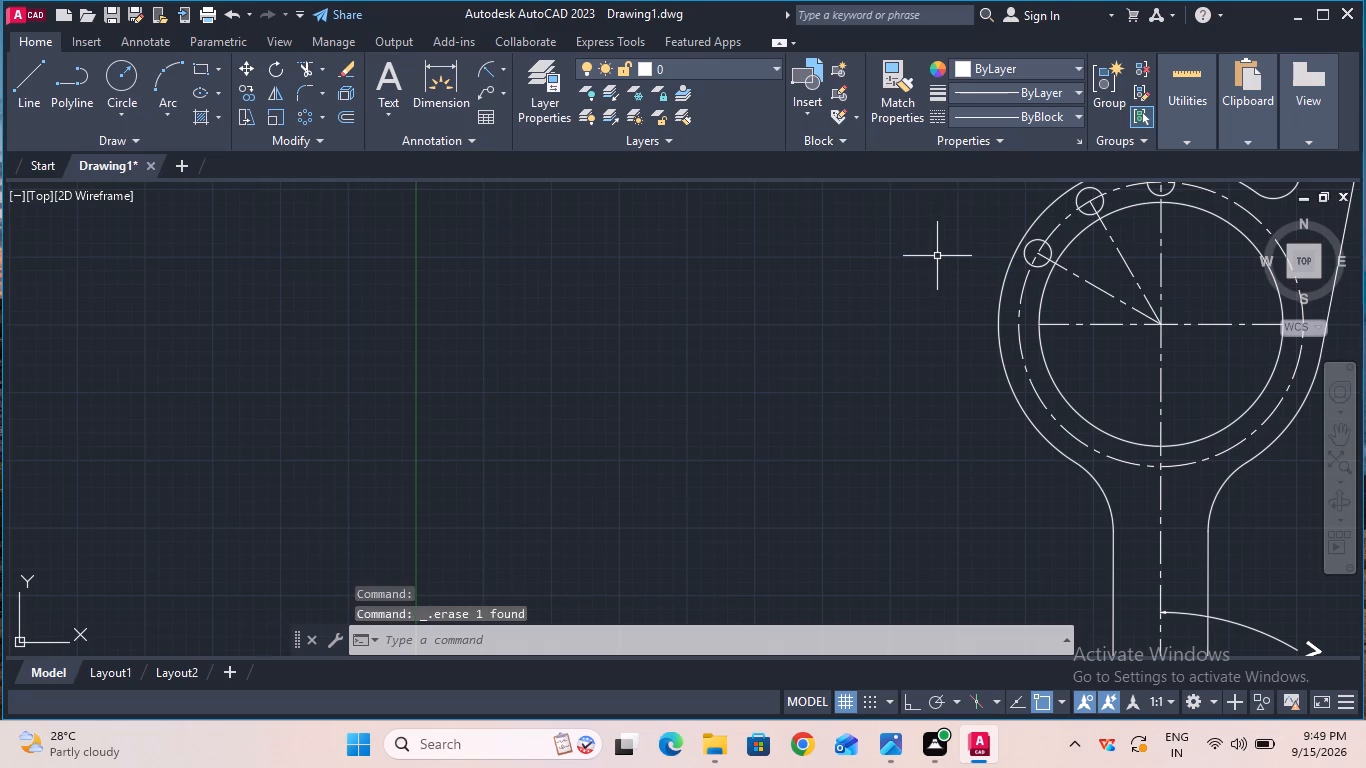
Add a radius dimension to the leftmost small hole on the ring, placed outside the ring.
click(491, 67)
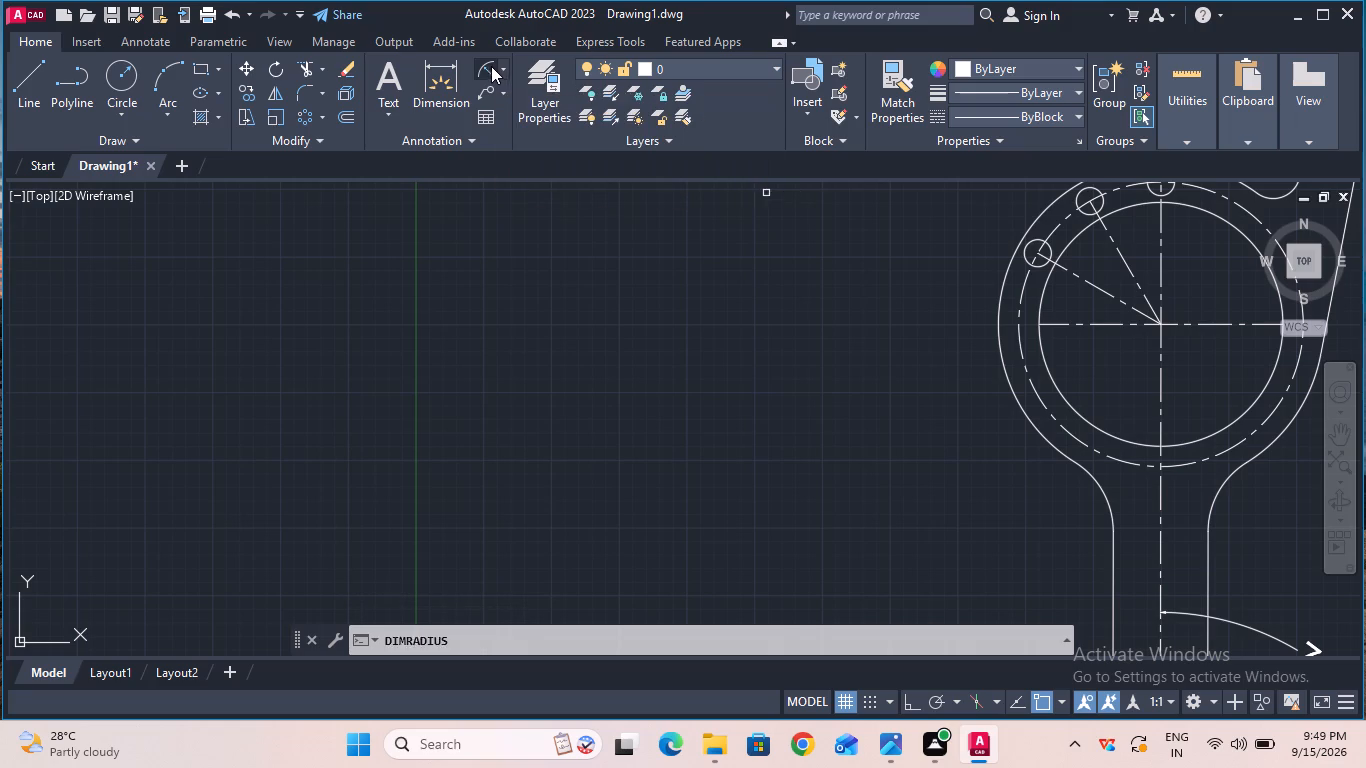
click(1039, 240)
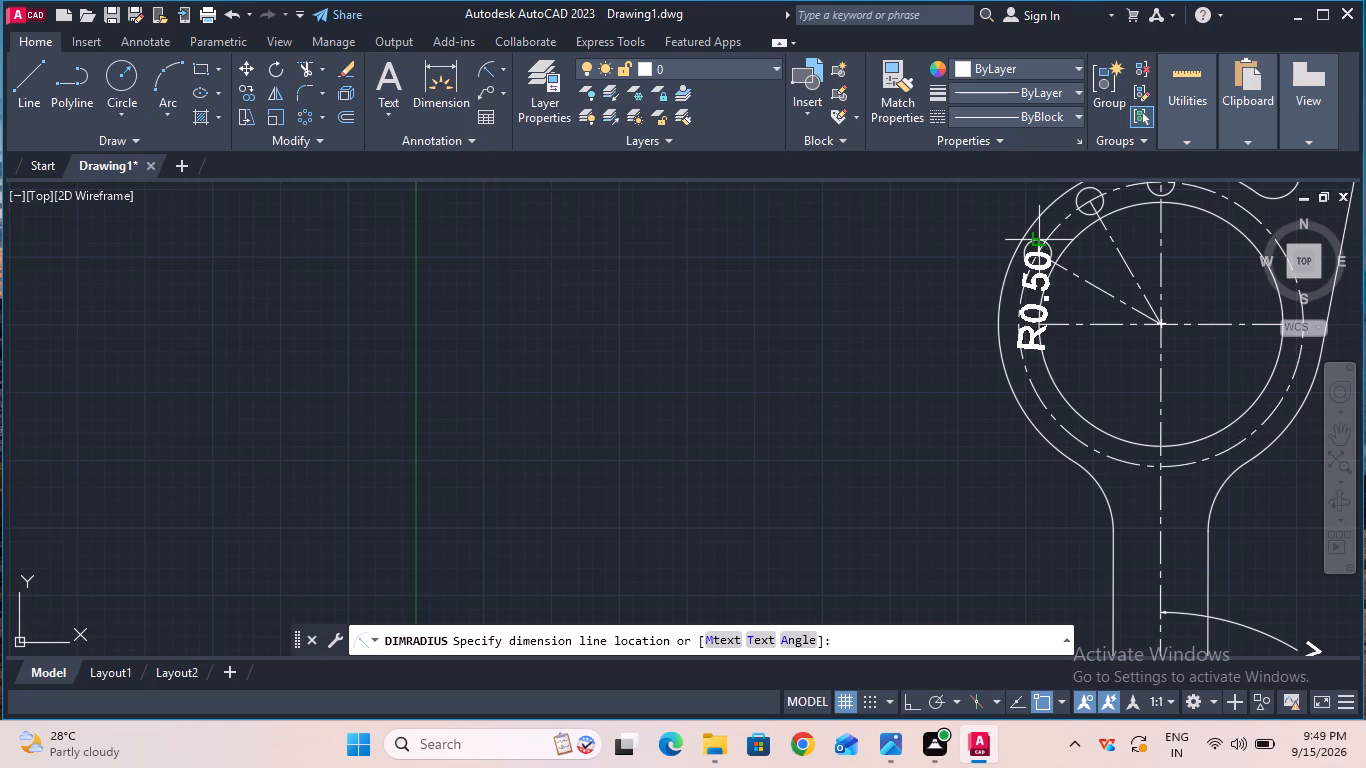
click(997, 239)
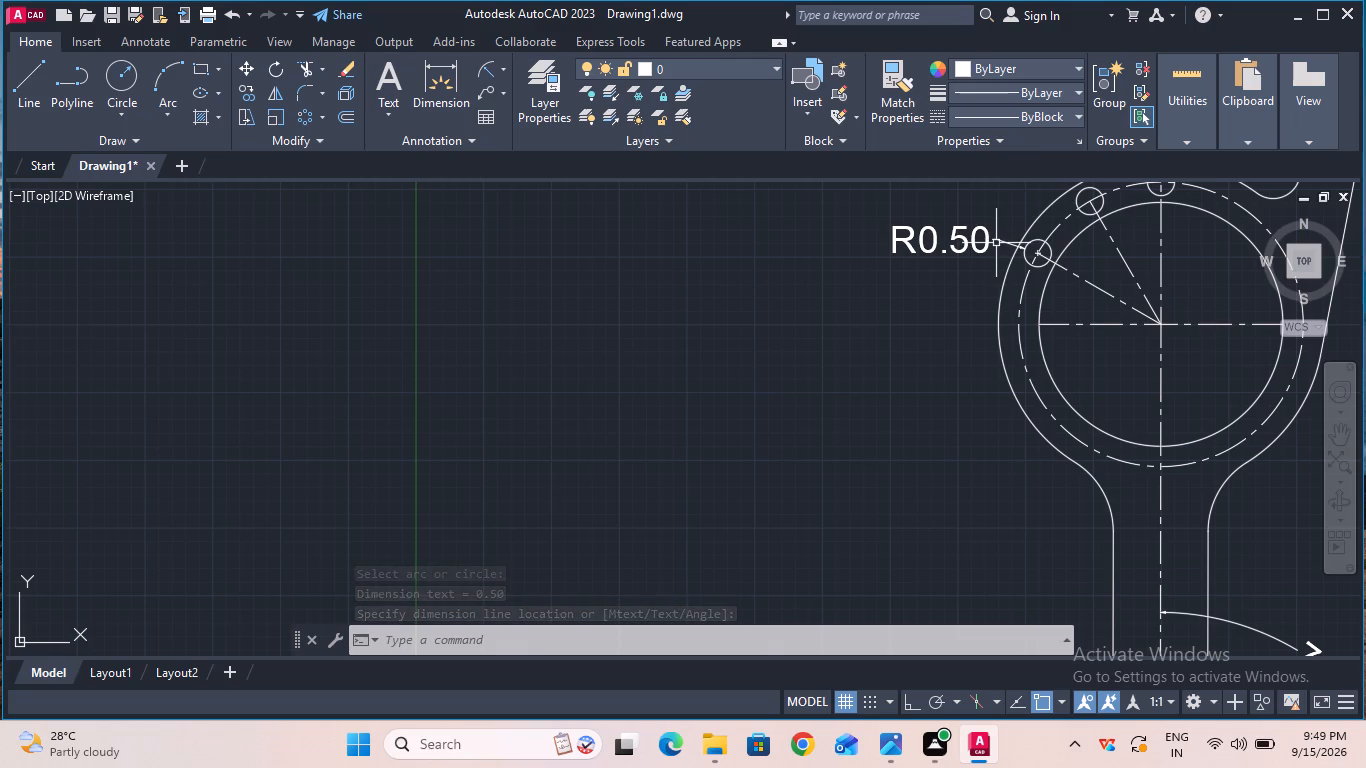
Add a radius dimension to the rounded head of the upper arm, placed on the head's left side.
click(1341, 442)
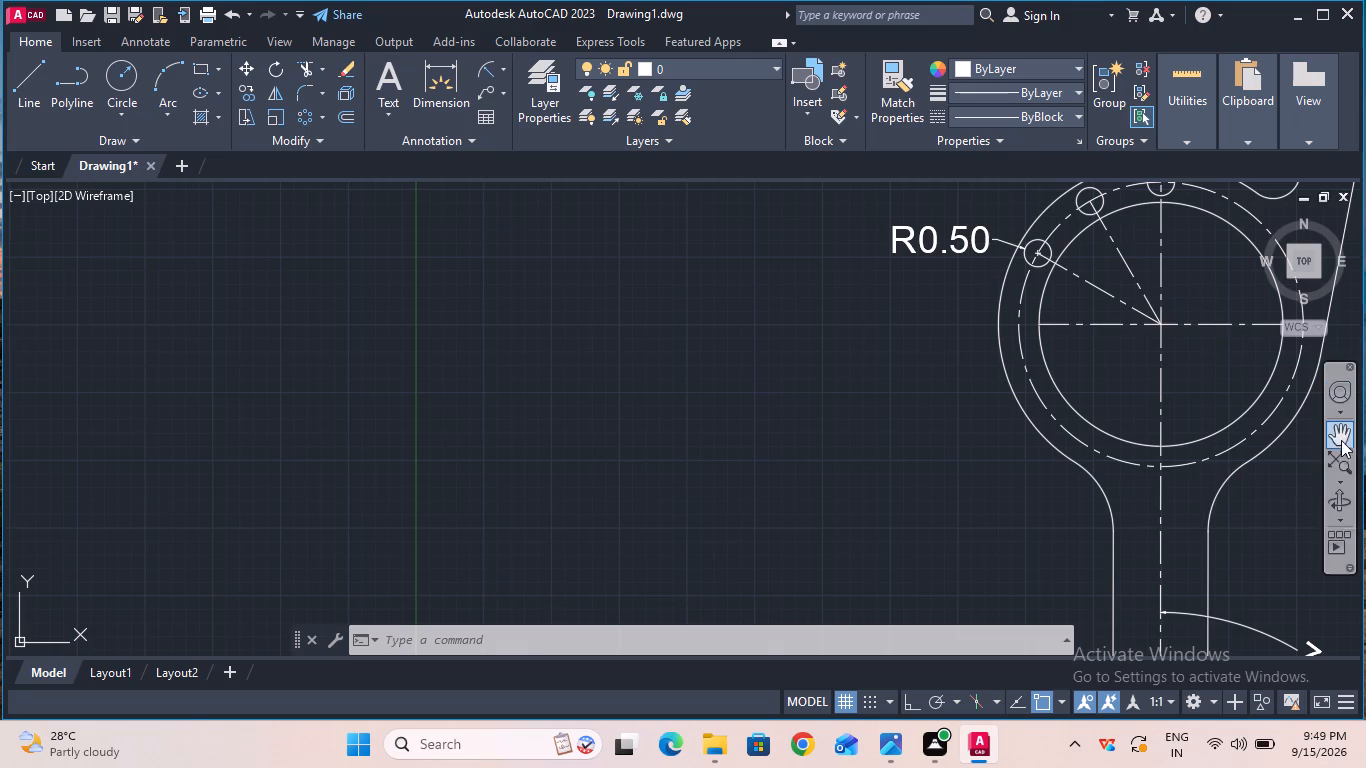
drag(1343, 312, 1142, 545)
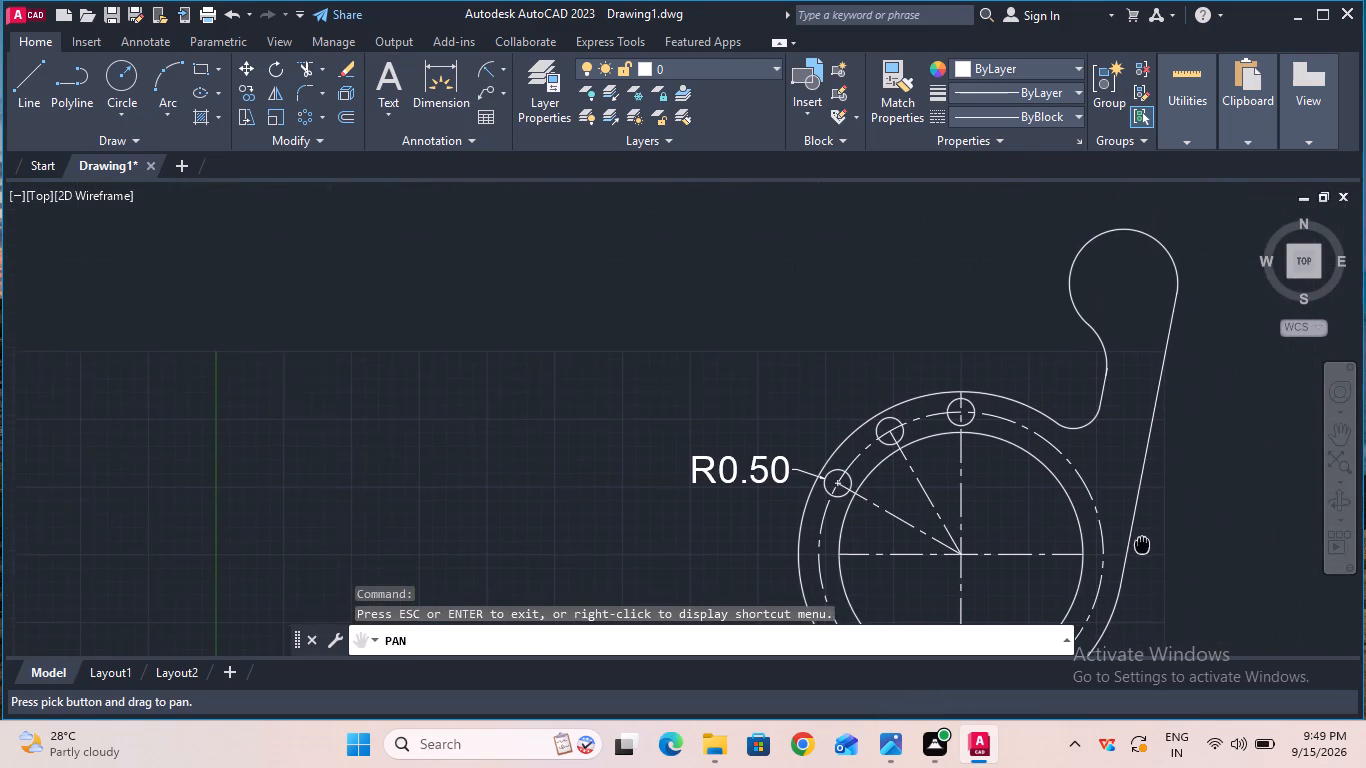
drag(1142, 545, 1142, 546)
key(Escape)
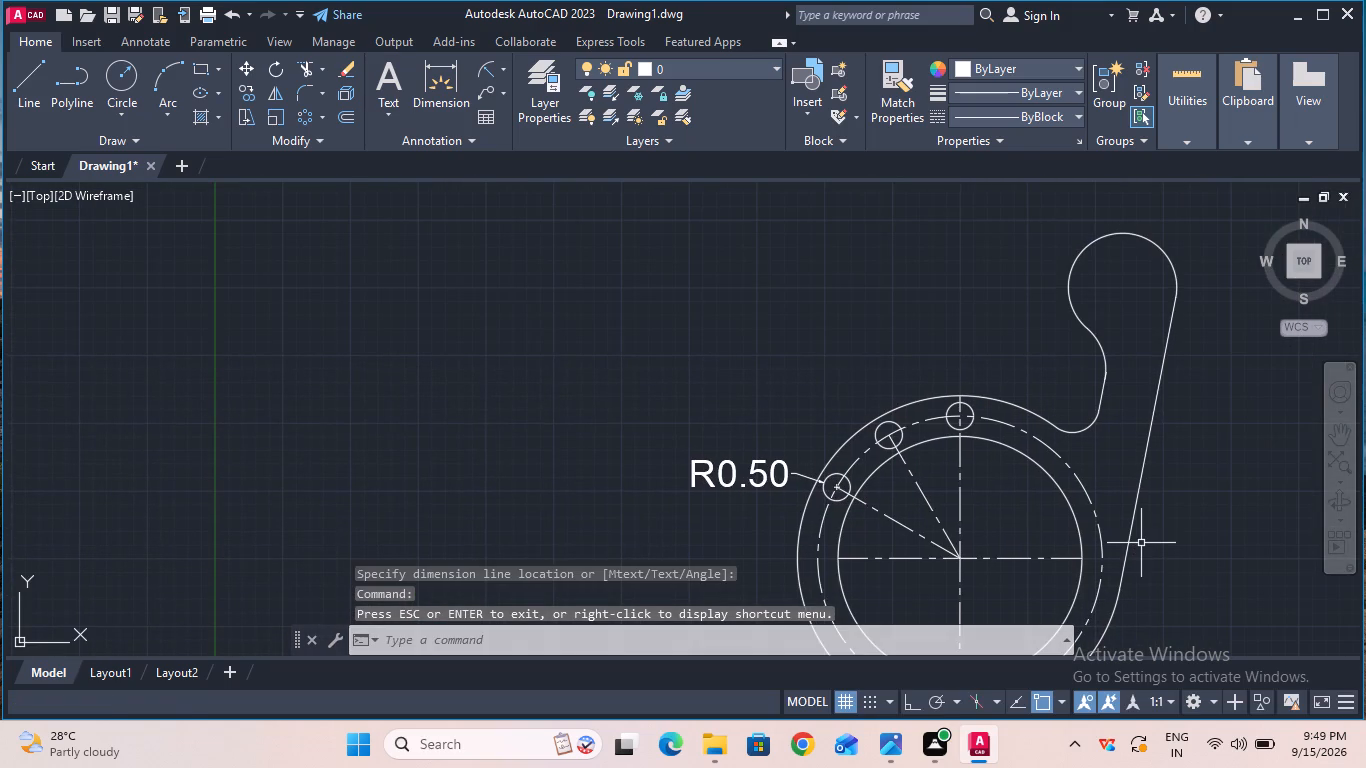
click(487, 74)
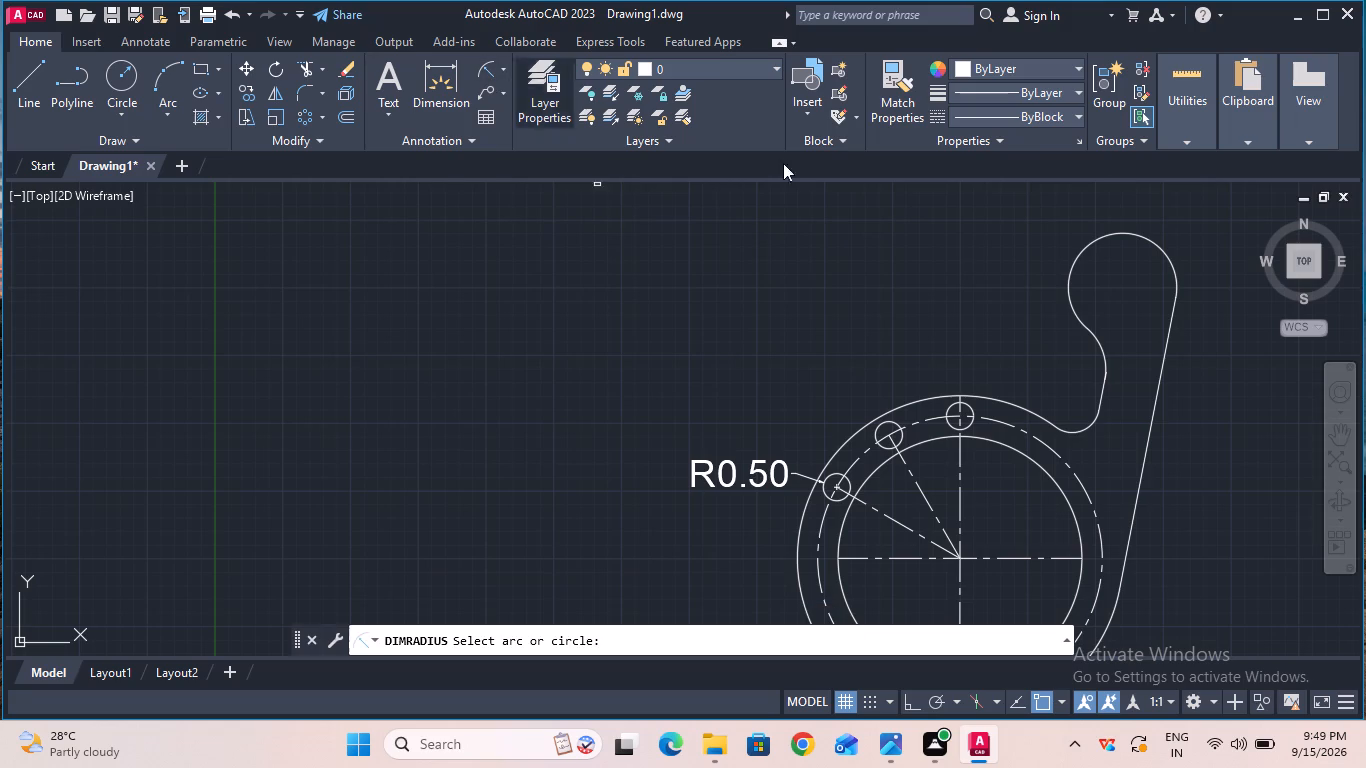
click(1077, 256)
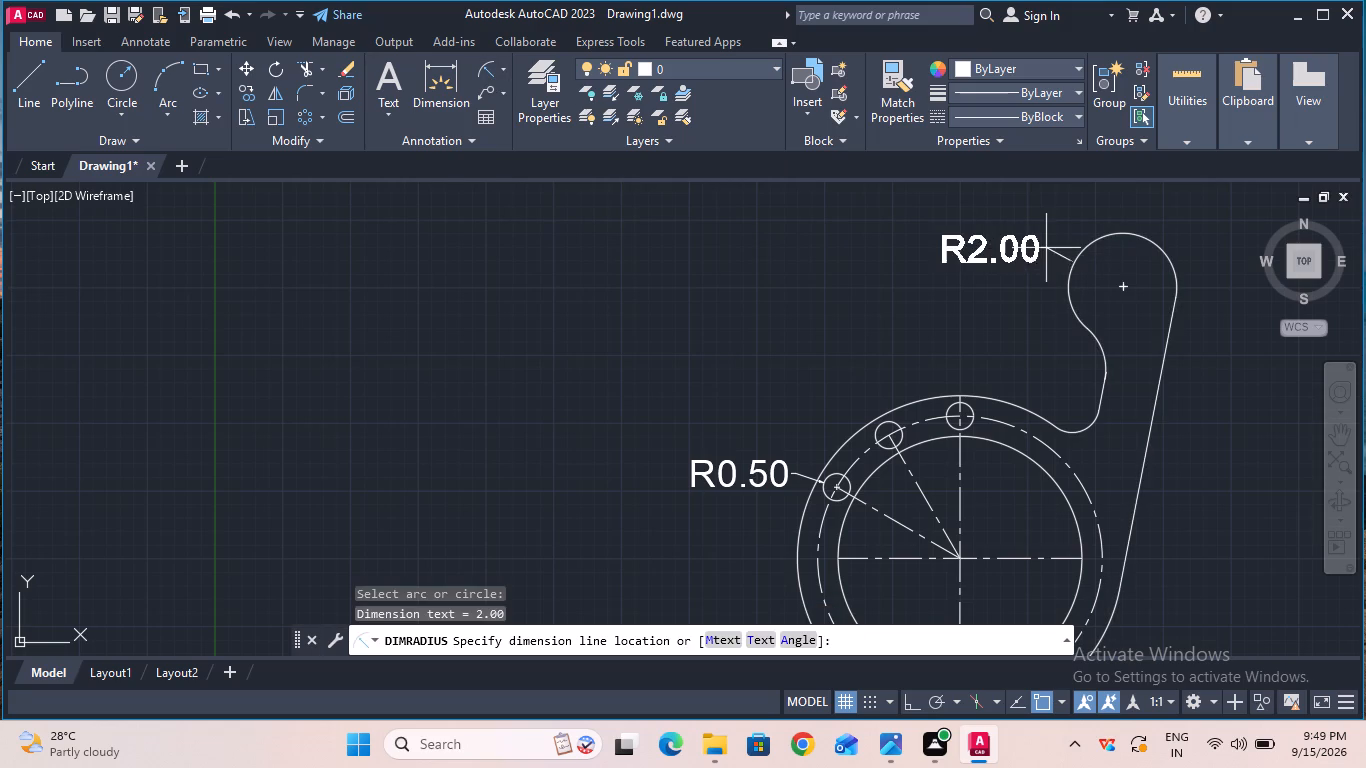
click(1034, 248)
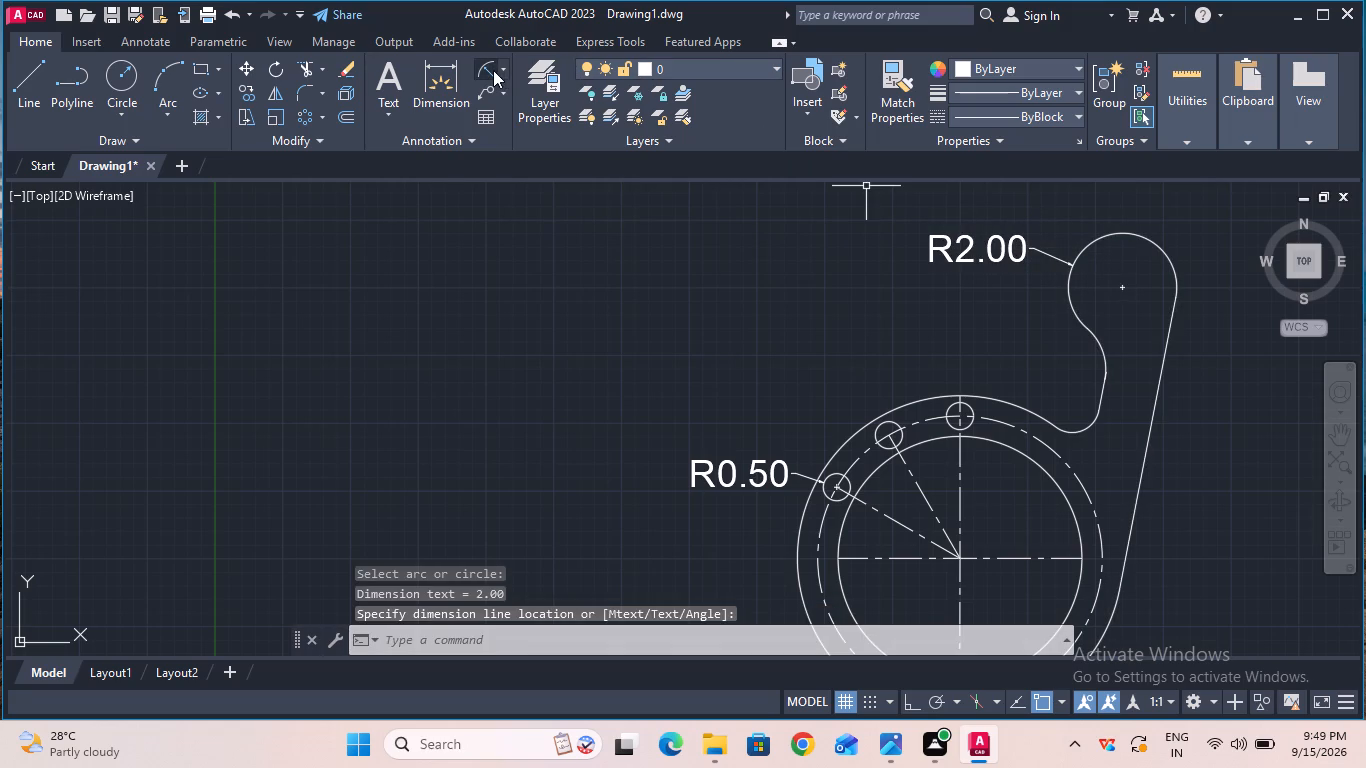
Add a radius dimension to the small fillet joining the ring to the upper arm.
click(493, 70)
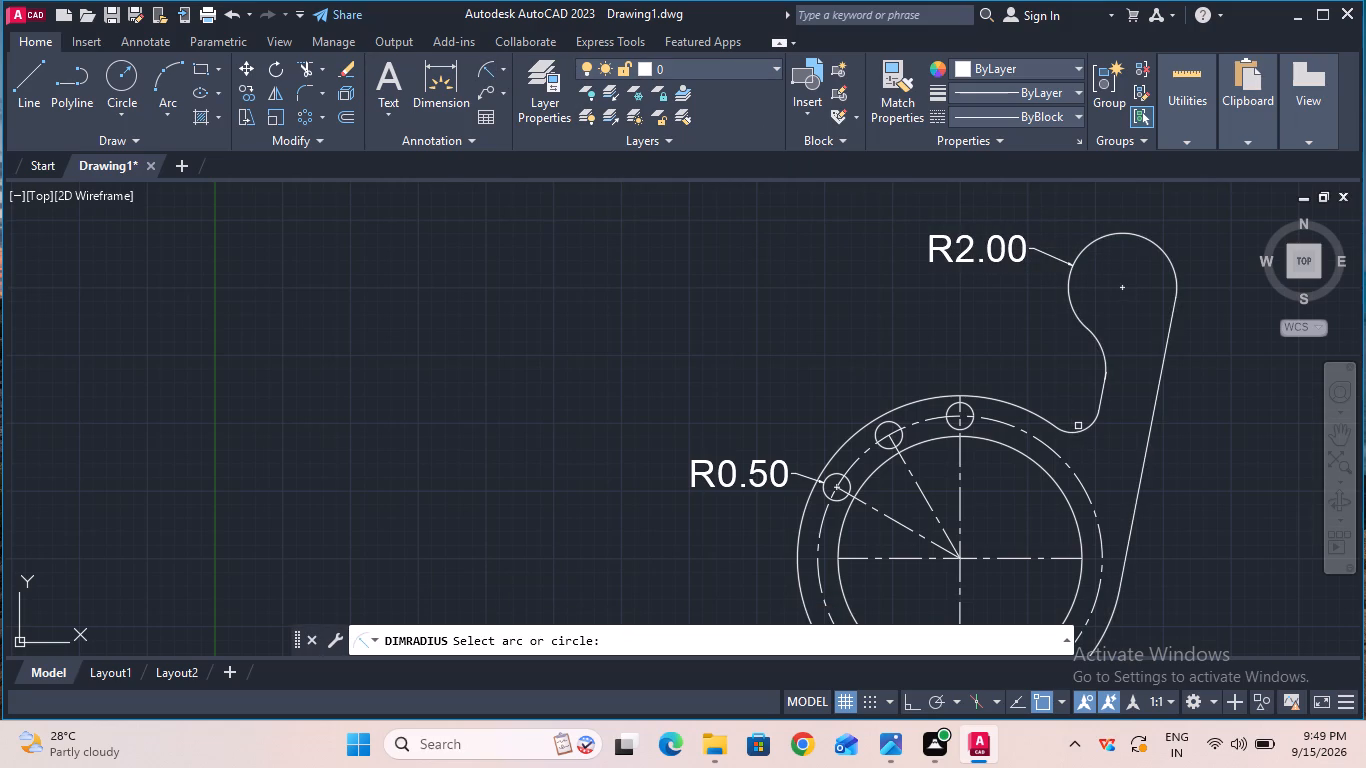
click(1078, 429)
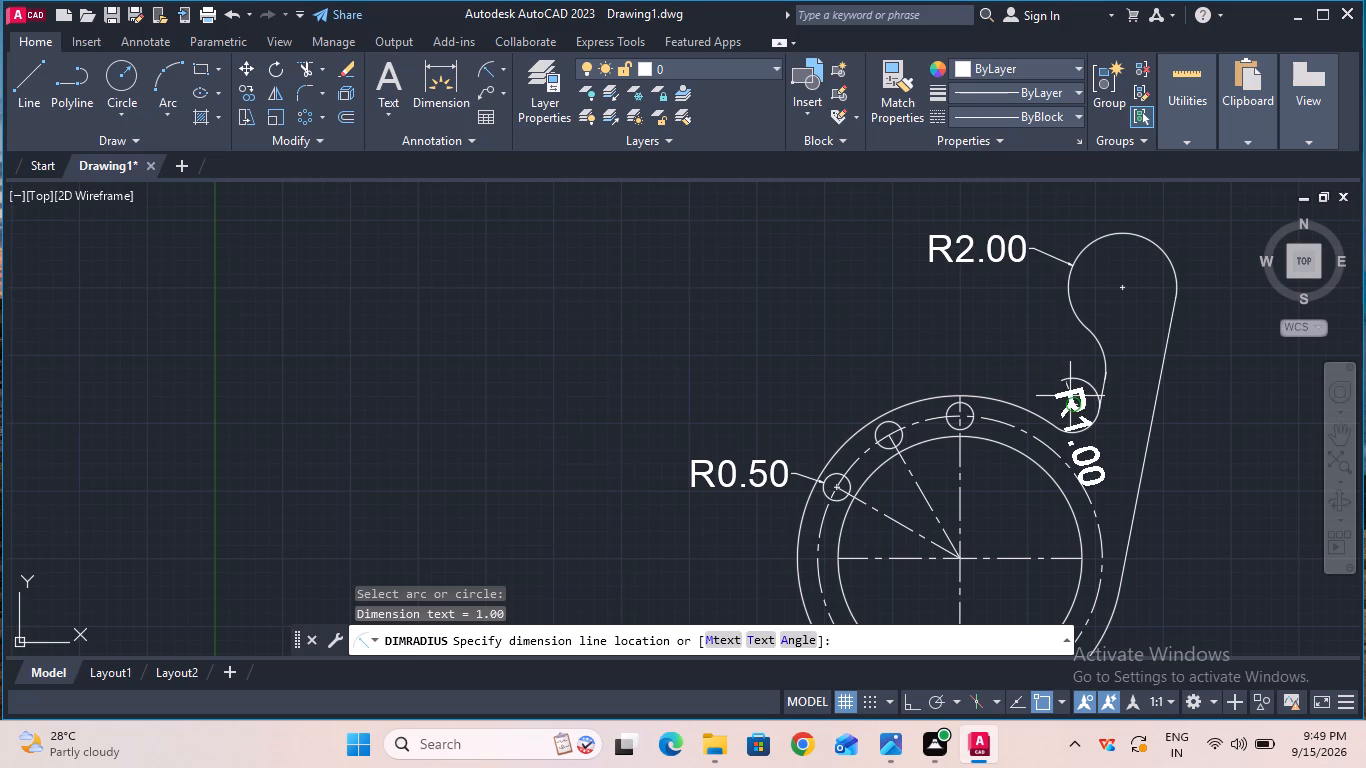
click(1070, 395)
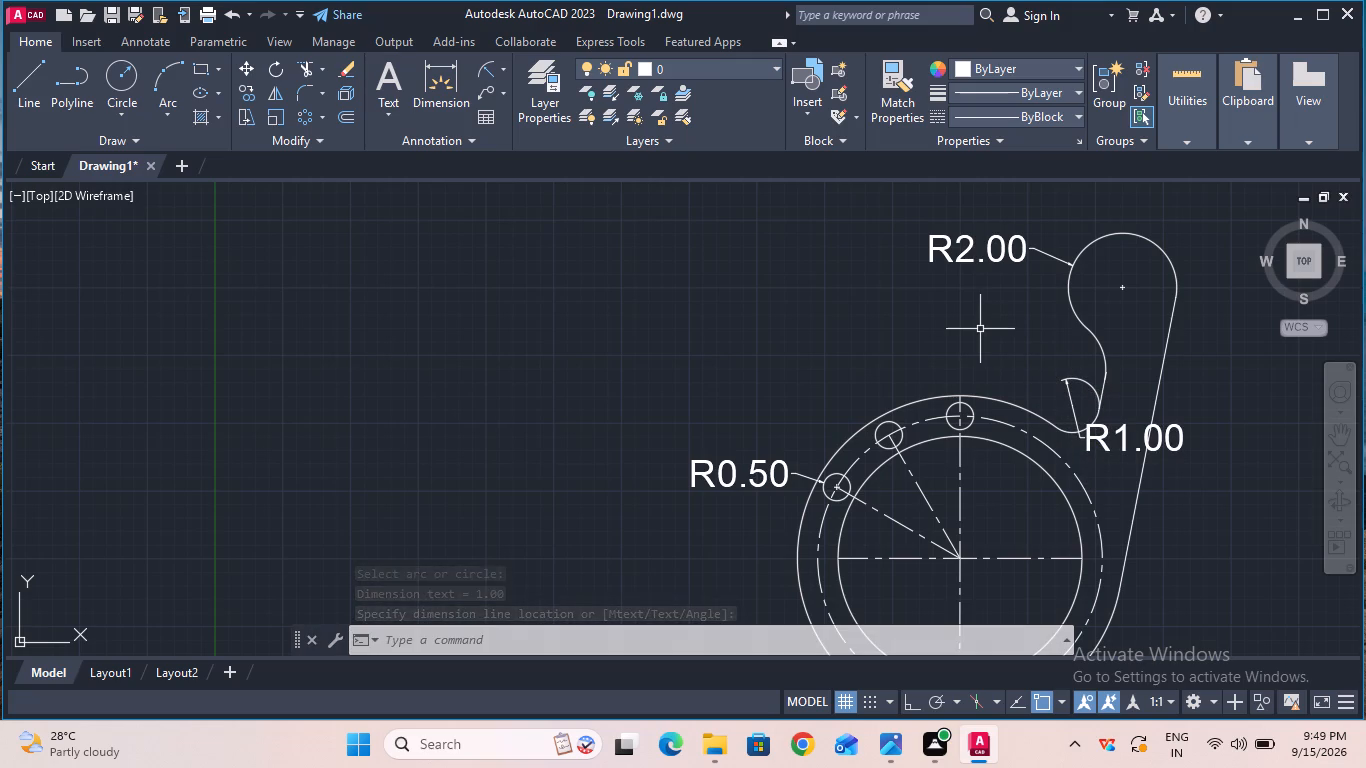
Add a second radius dimension to the upper arm's rounded head, placed on the head's right side.
click(495, 69)
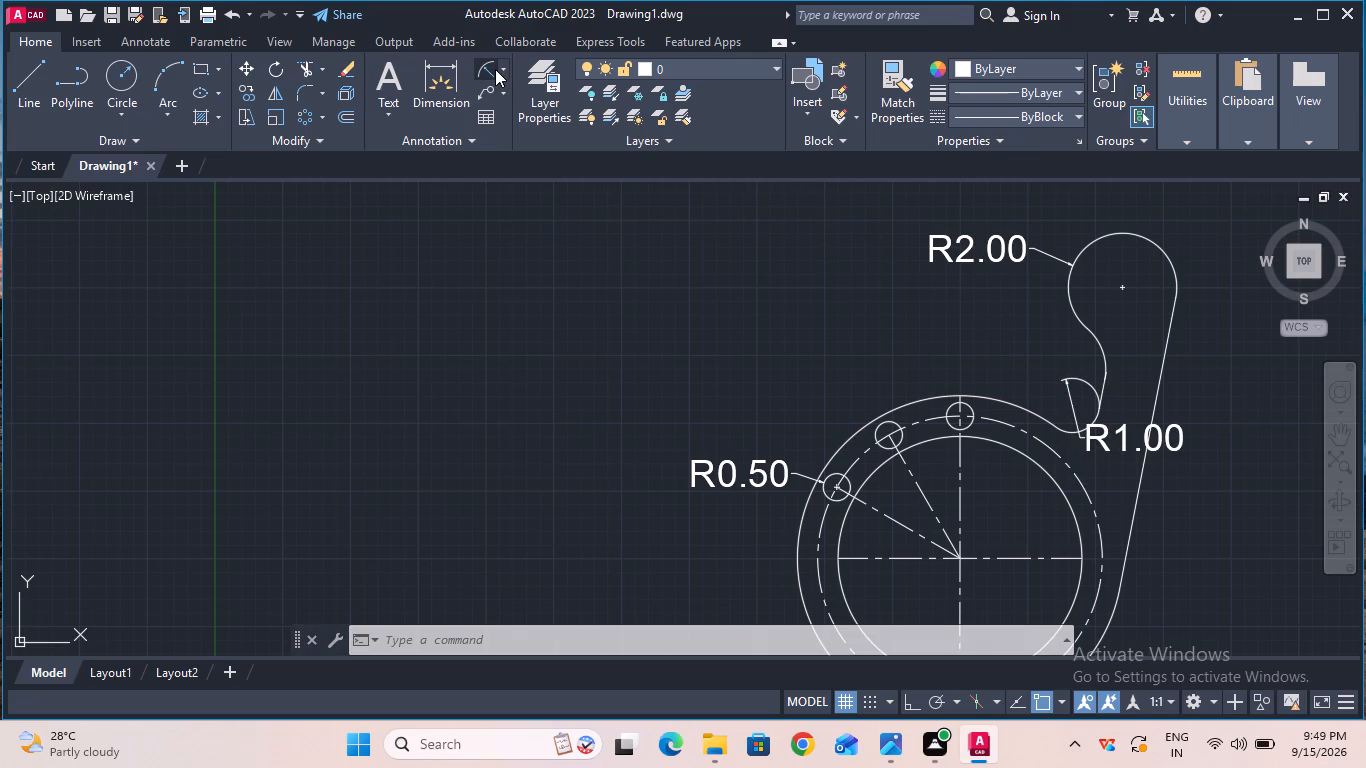
click(1123, 288)
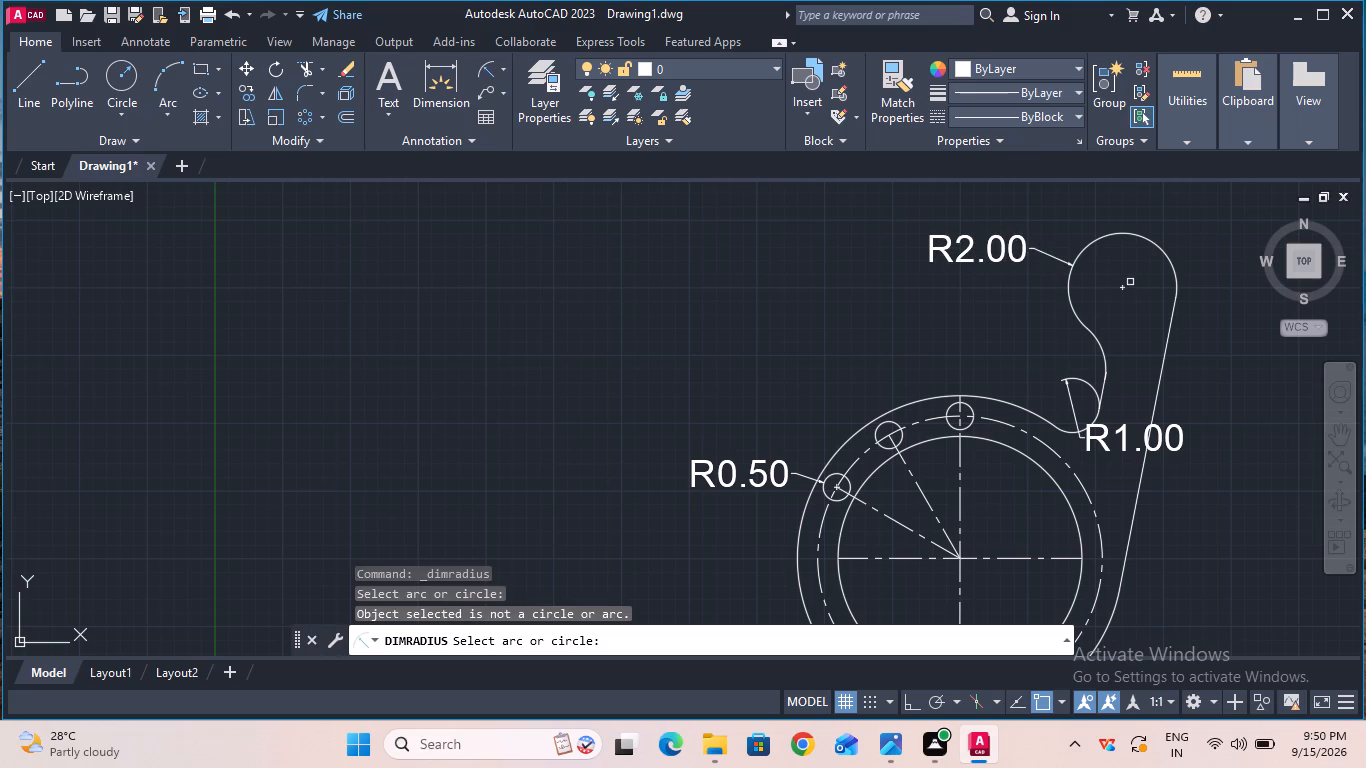
click(1162, 248)
click(1182, 245)
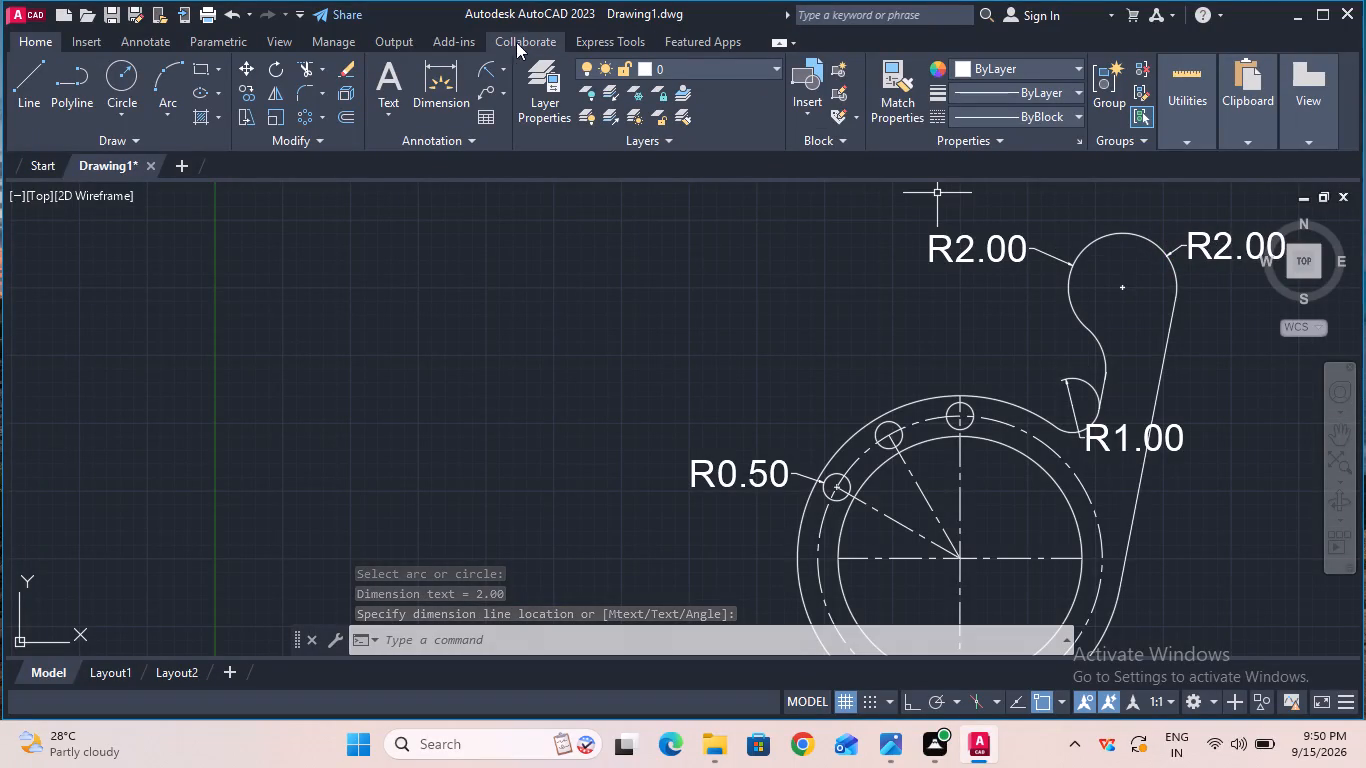
Add a radius dimension to the arc just below the upper arm's rounded head, placed to its left.
click(494, 63)
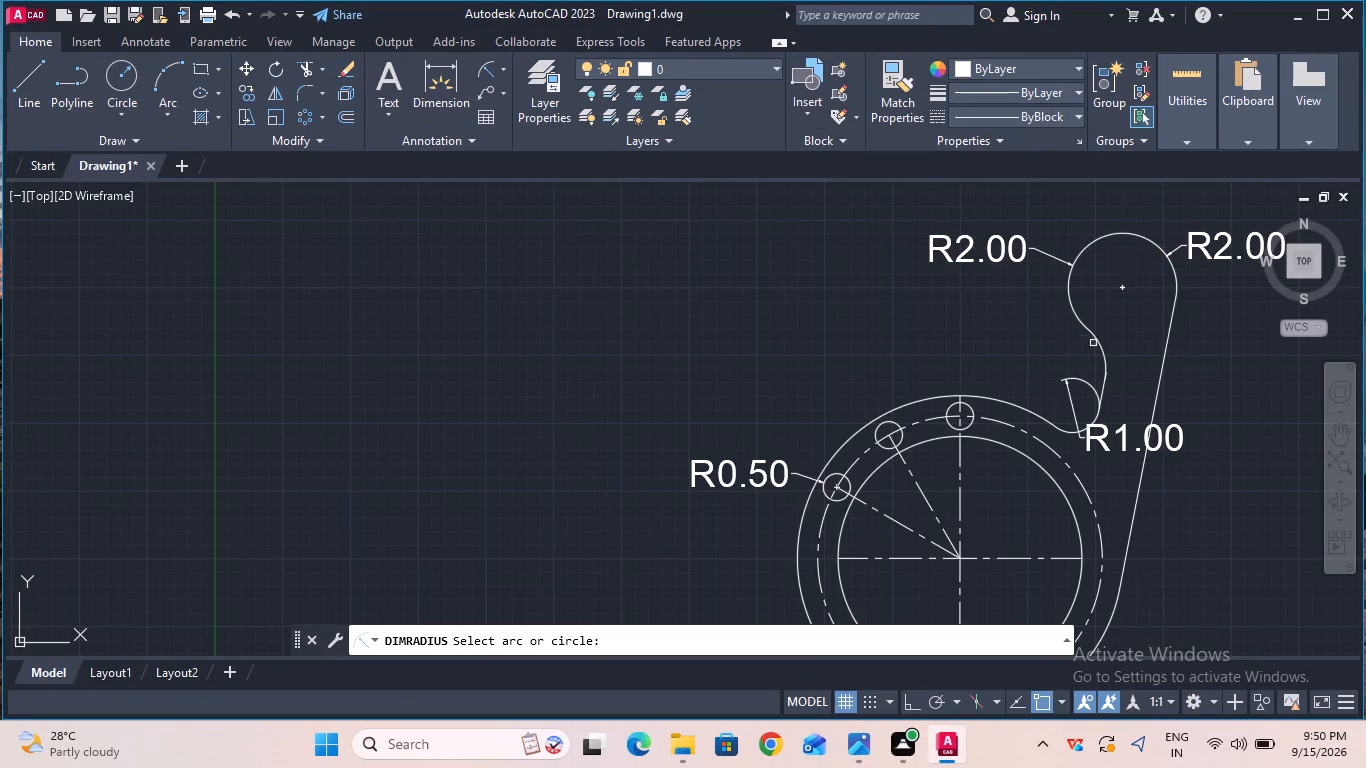
click(1106, 355)
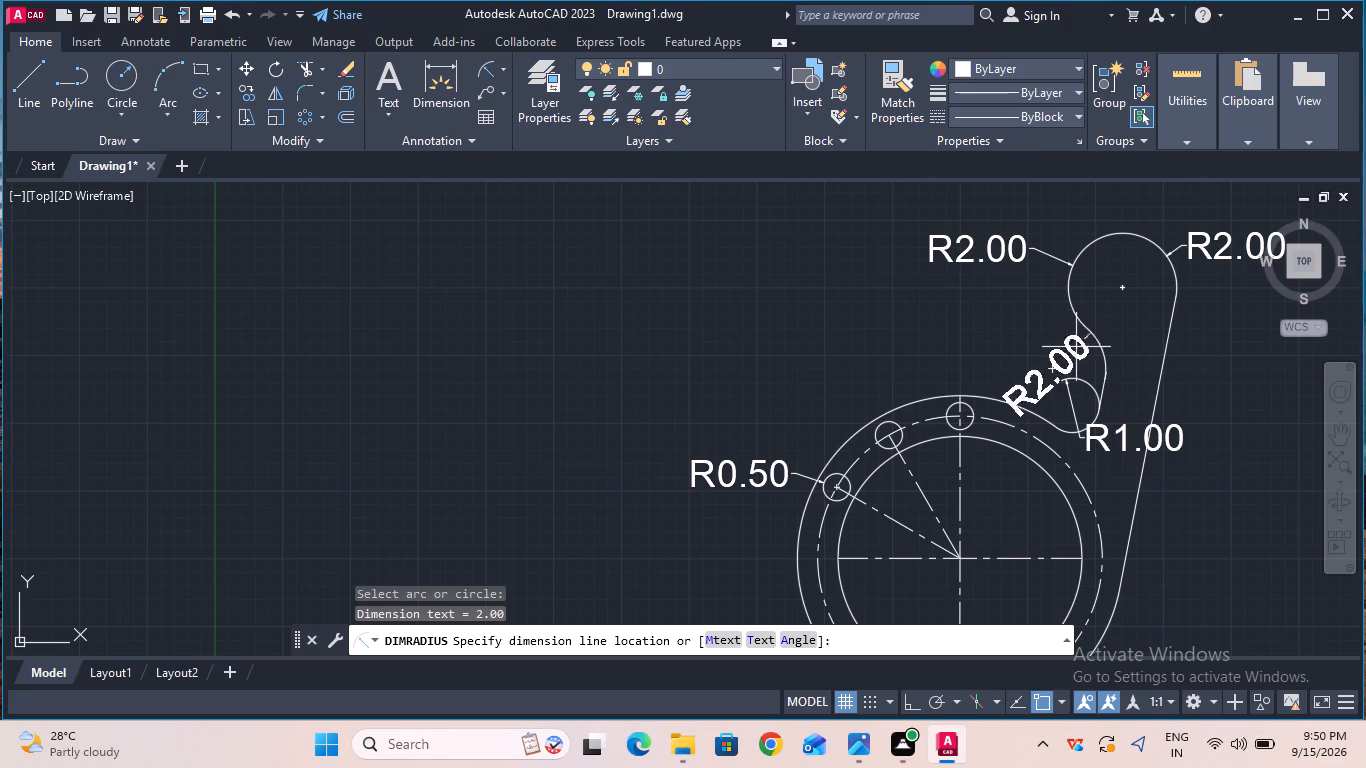
click(1081, 361)
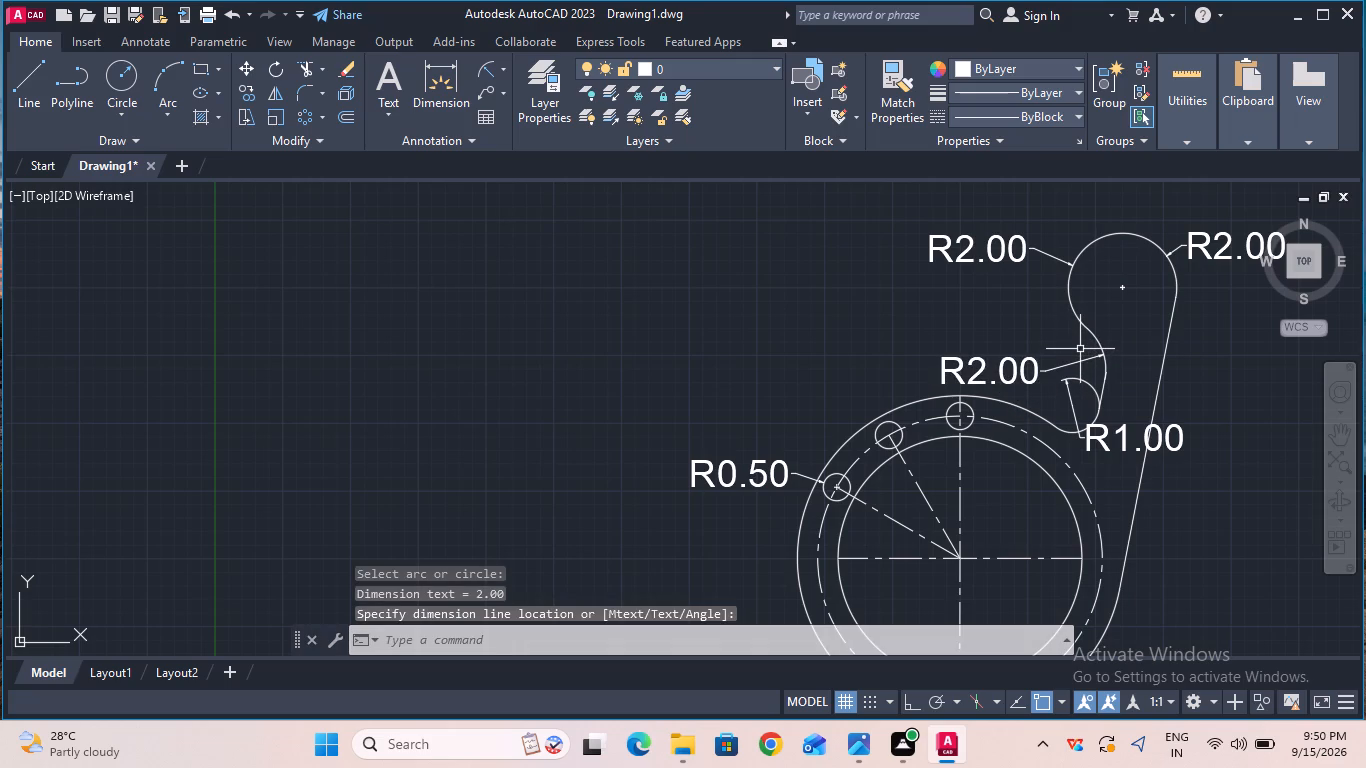
Add a horizontal linear dimension between the centres of the ring's top small hole and the upper arm's rounded head.
ctrl+scroll(1080, 349, down, 2)
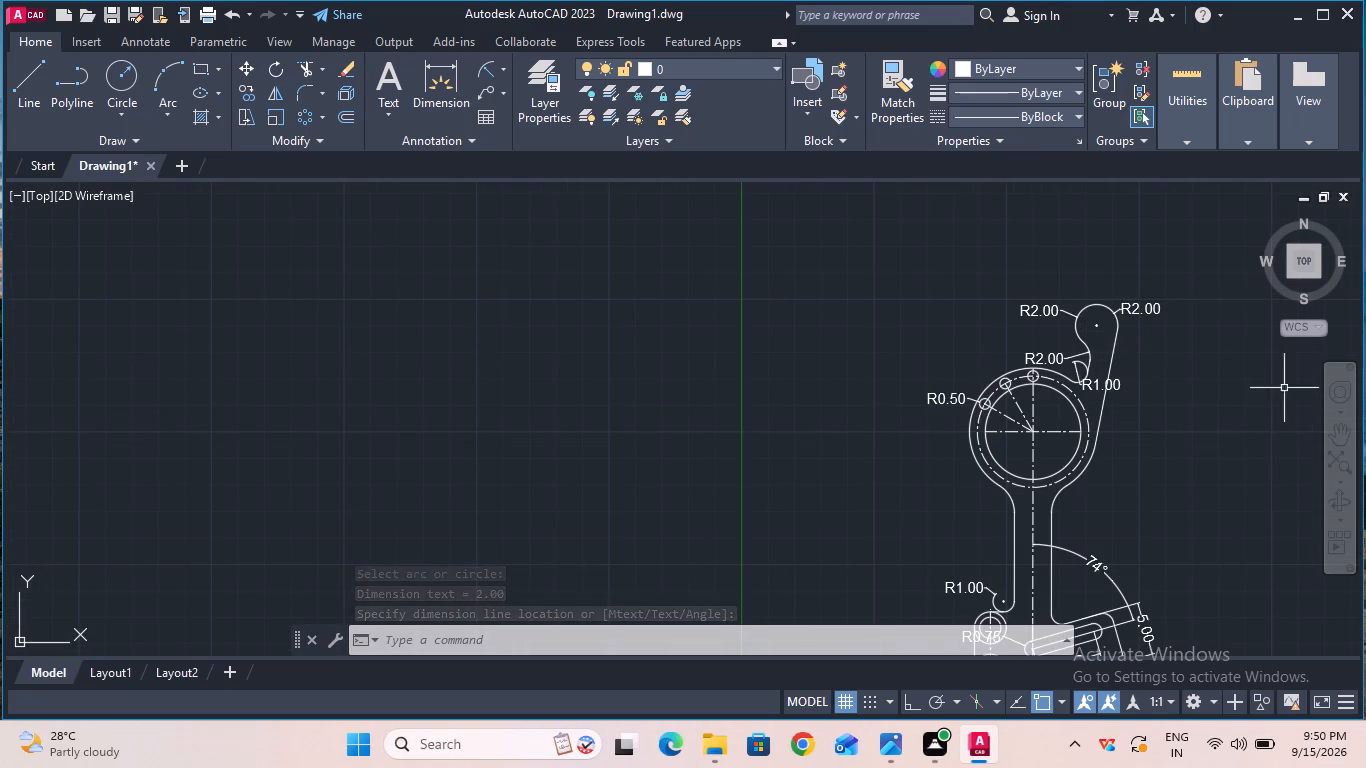
click(1339, 427)
drag(1233, 500, 1206, 390)
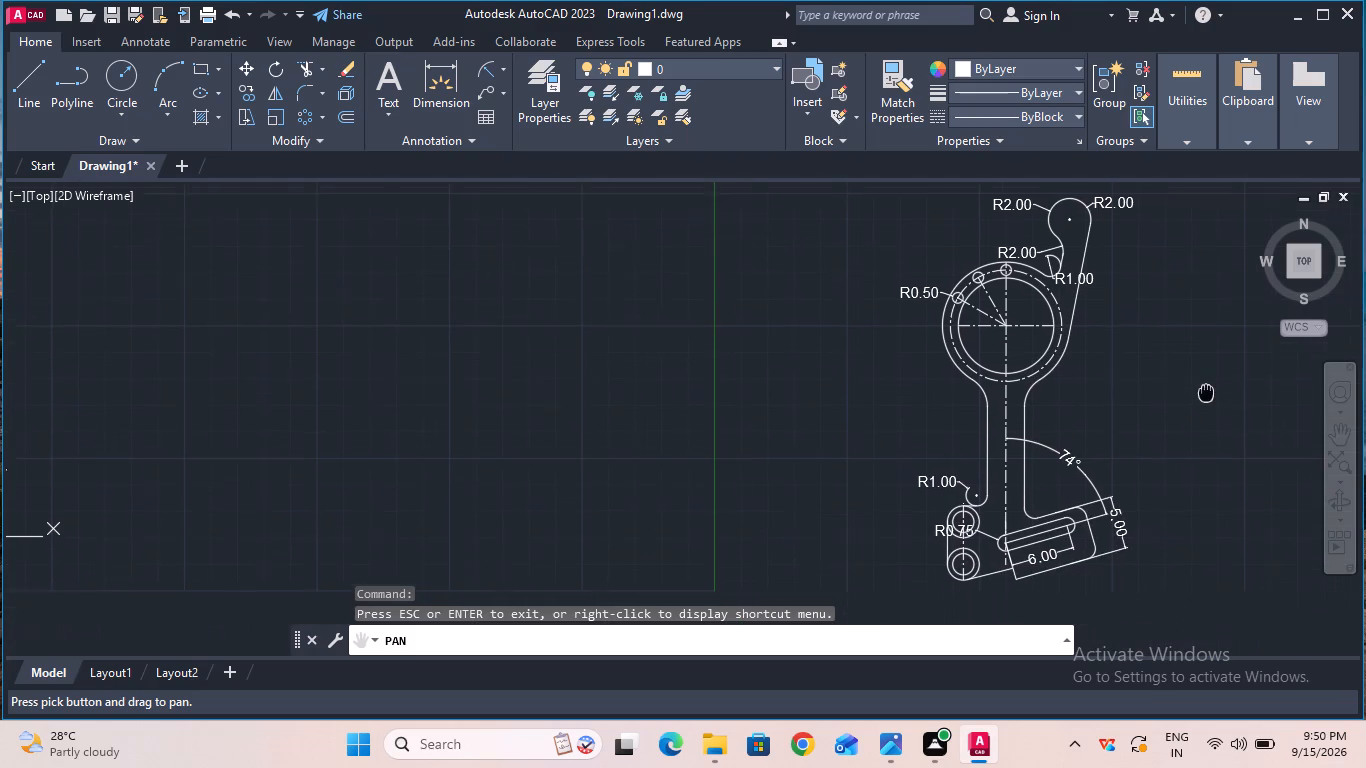
drag(1206, 390, 1206, 387)
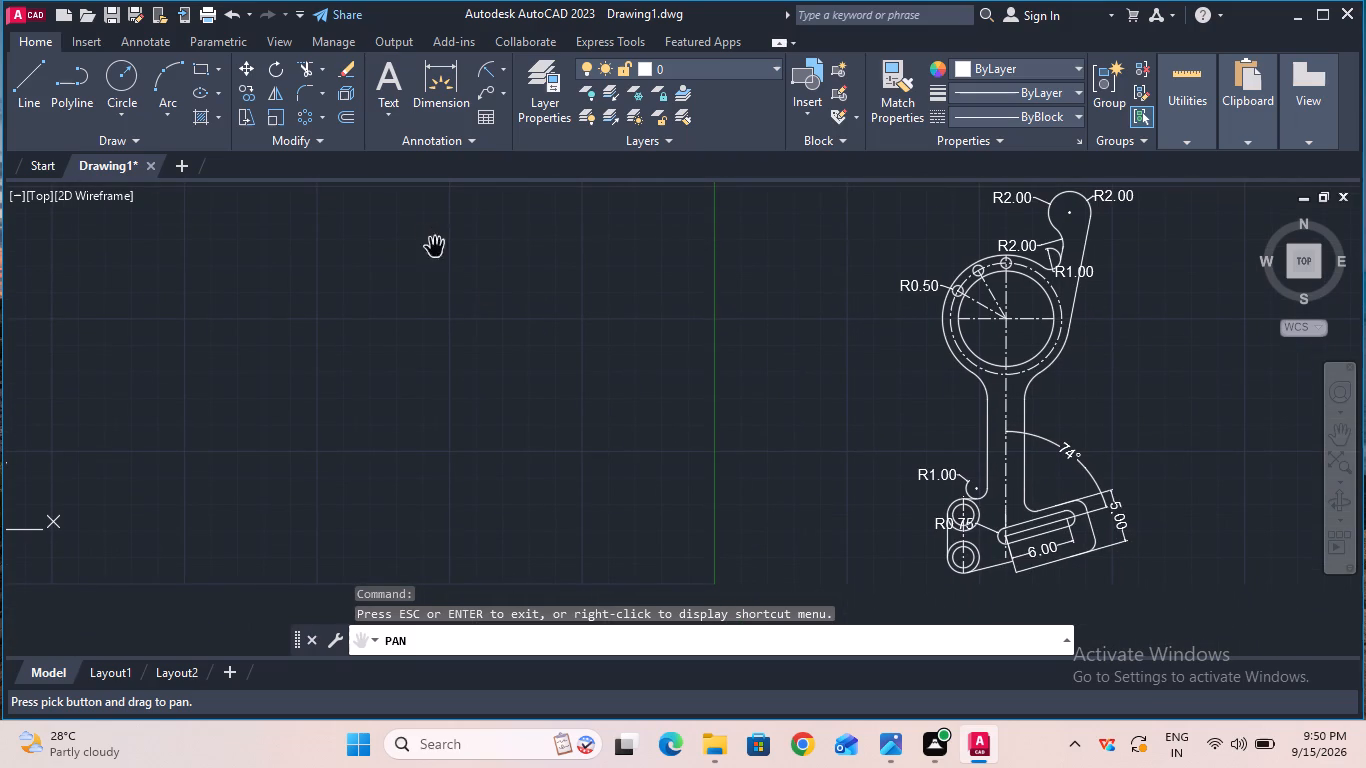
key(Escape)
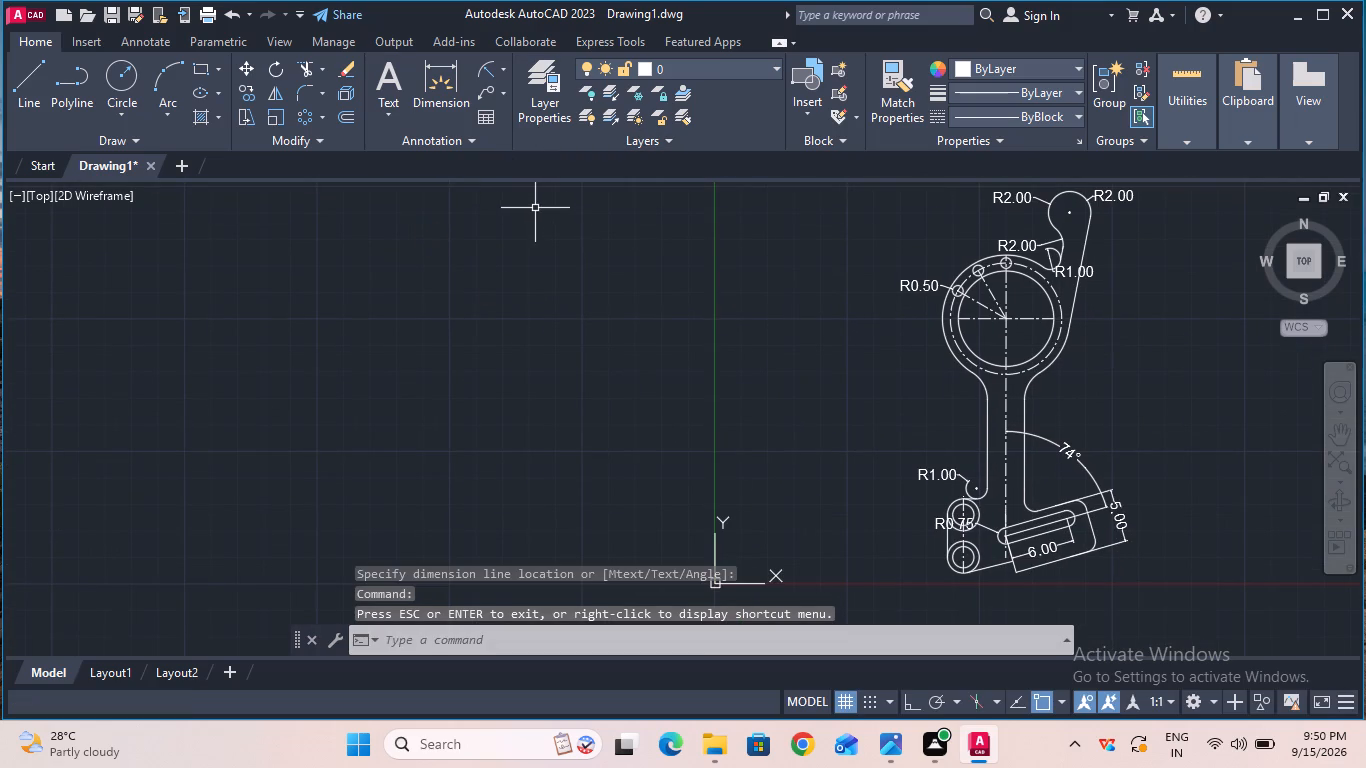
click(509, 71)
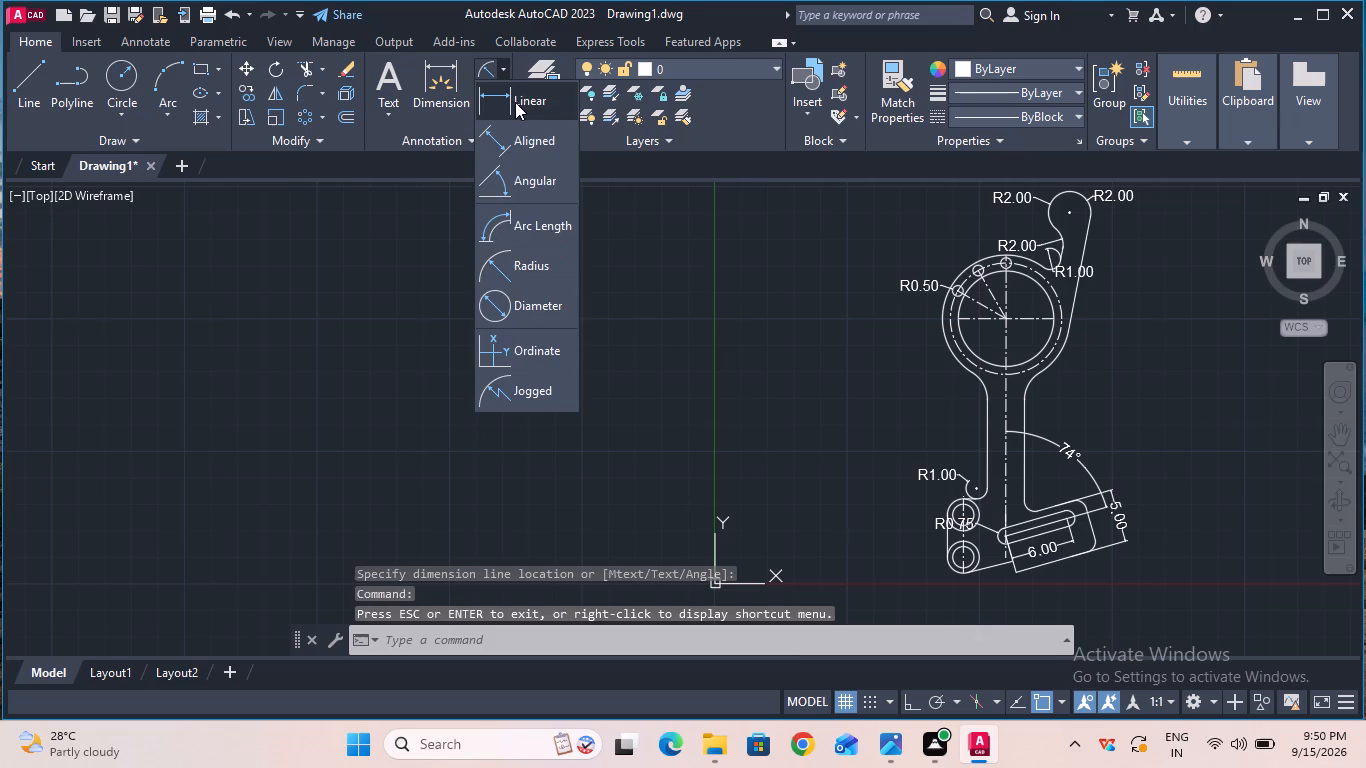
click(515, 102)
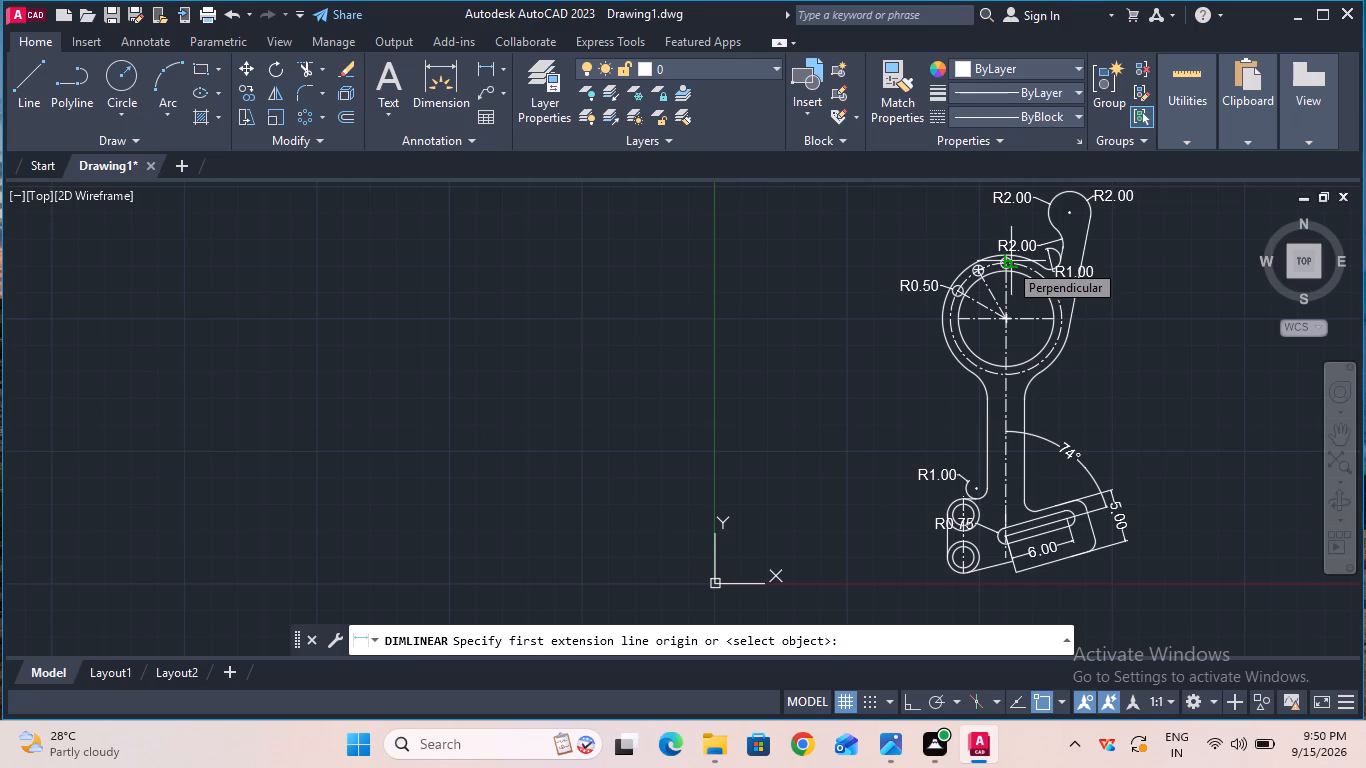
ctrl+scroll(1008, 262, up, 1)
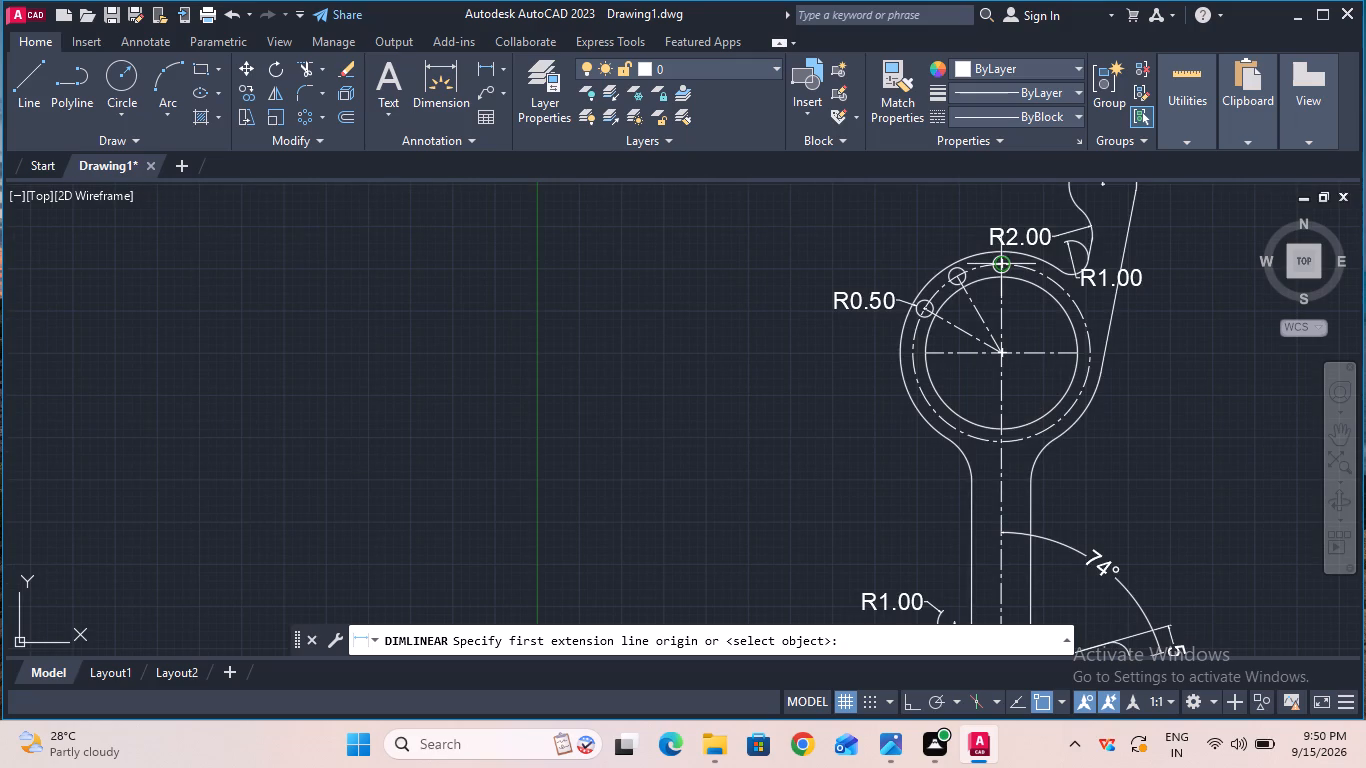
click(1001, 267)
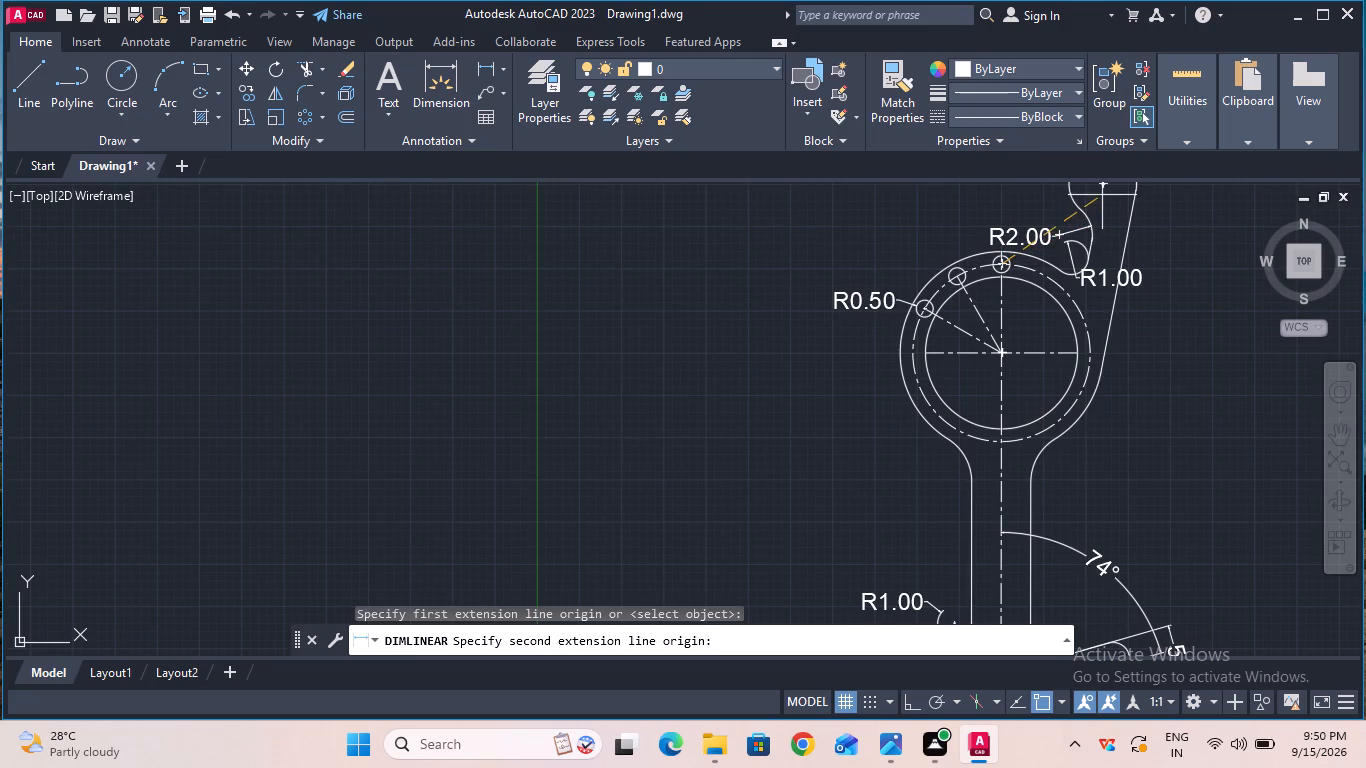
click(1102, 190)
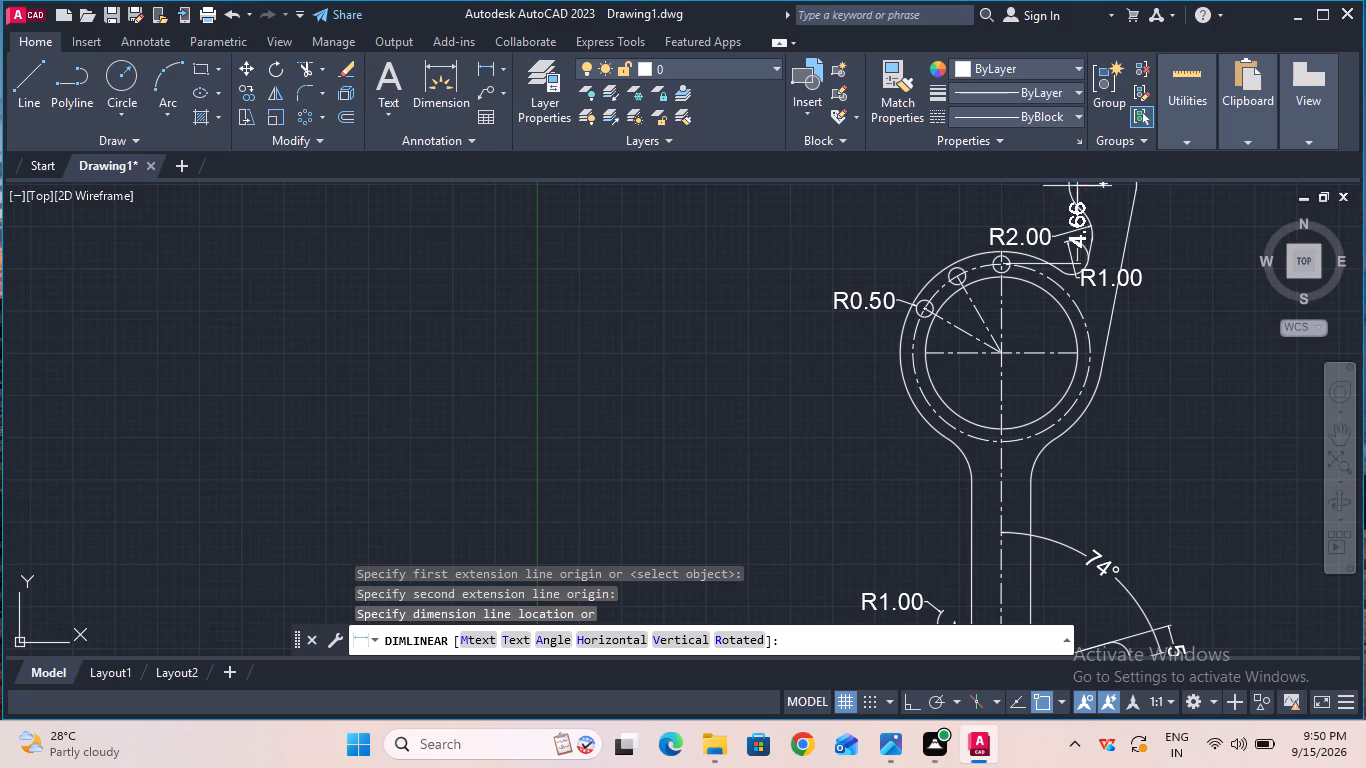
click(1069, 181)
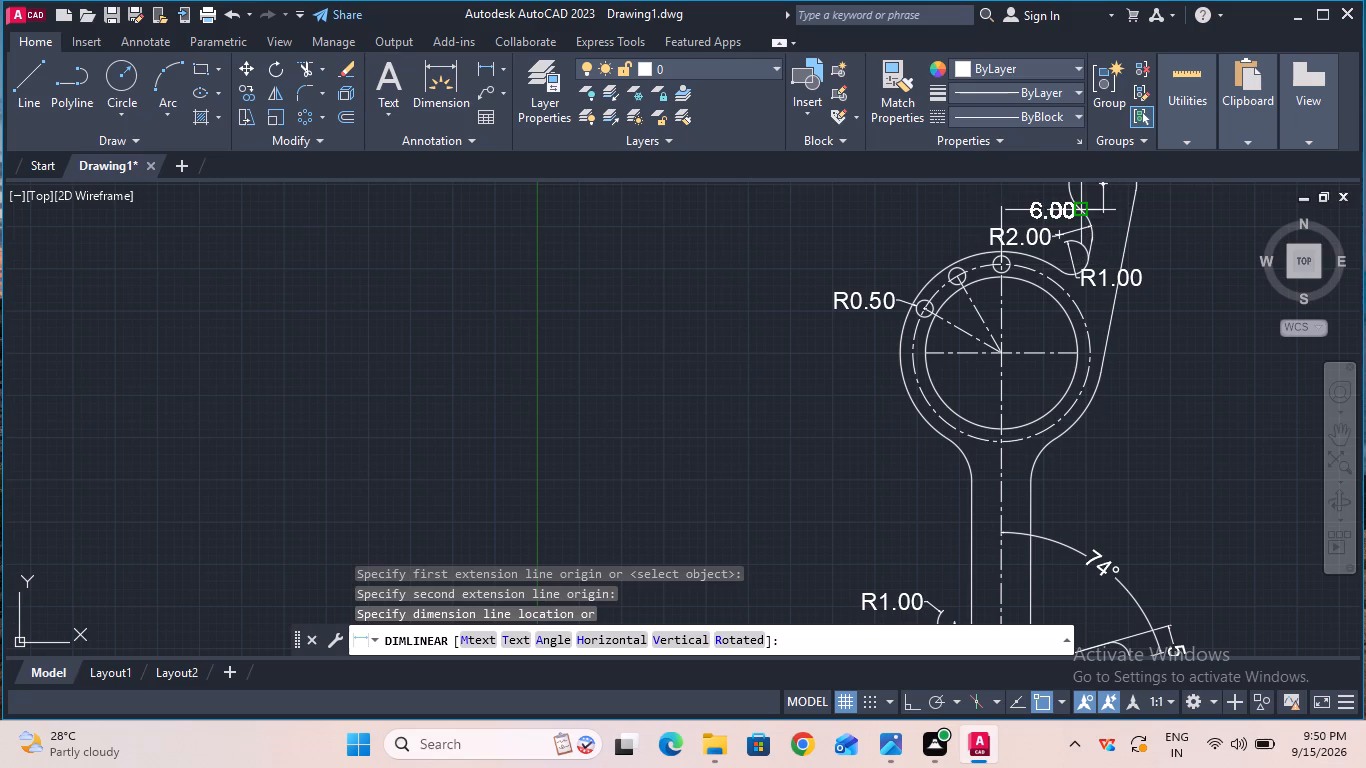
click(1085, 204)
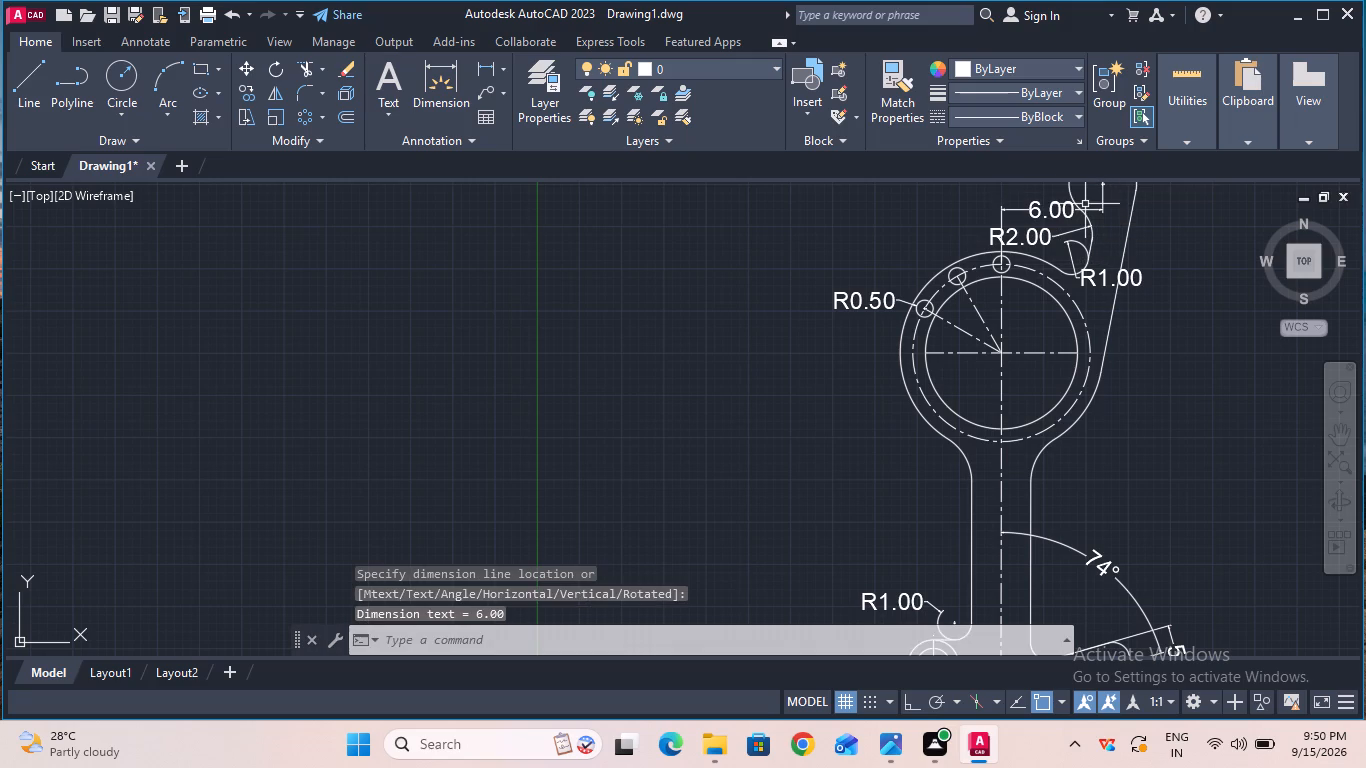
Add a radius dimension to the left fillet joining the ring to the straight stem, placed outside the outline.
scroll(1086, 206, left, 1)
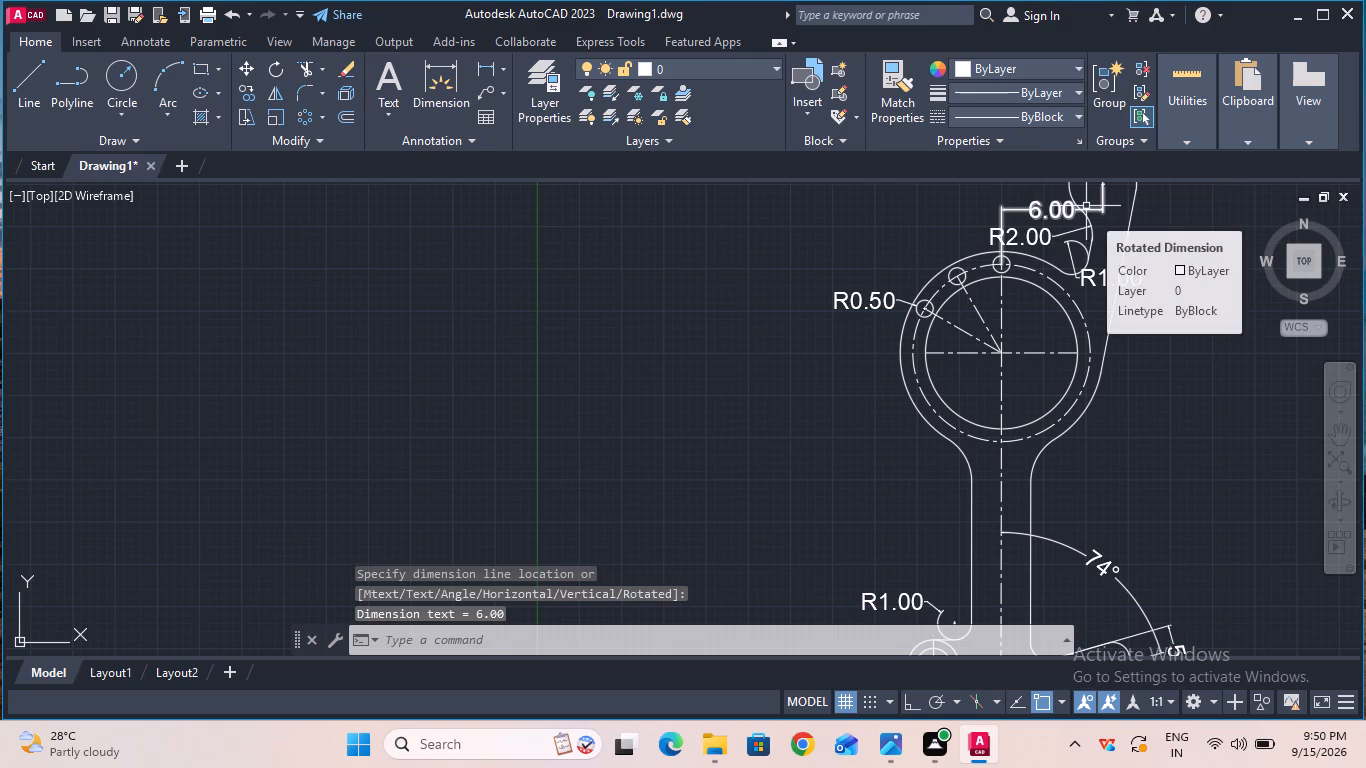
ctrl+scroll(1086, 206, down, 2)
ctrl+scroll(1086, 206, up, 2)
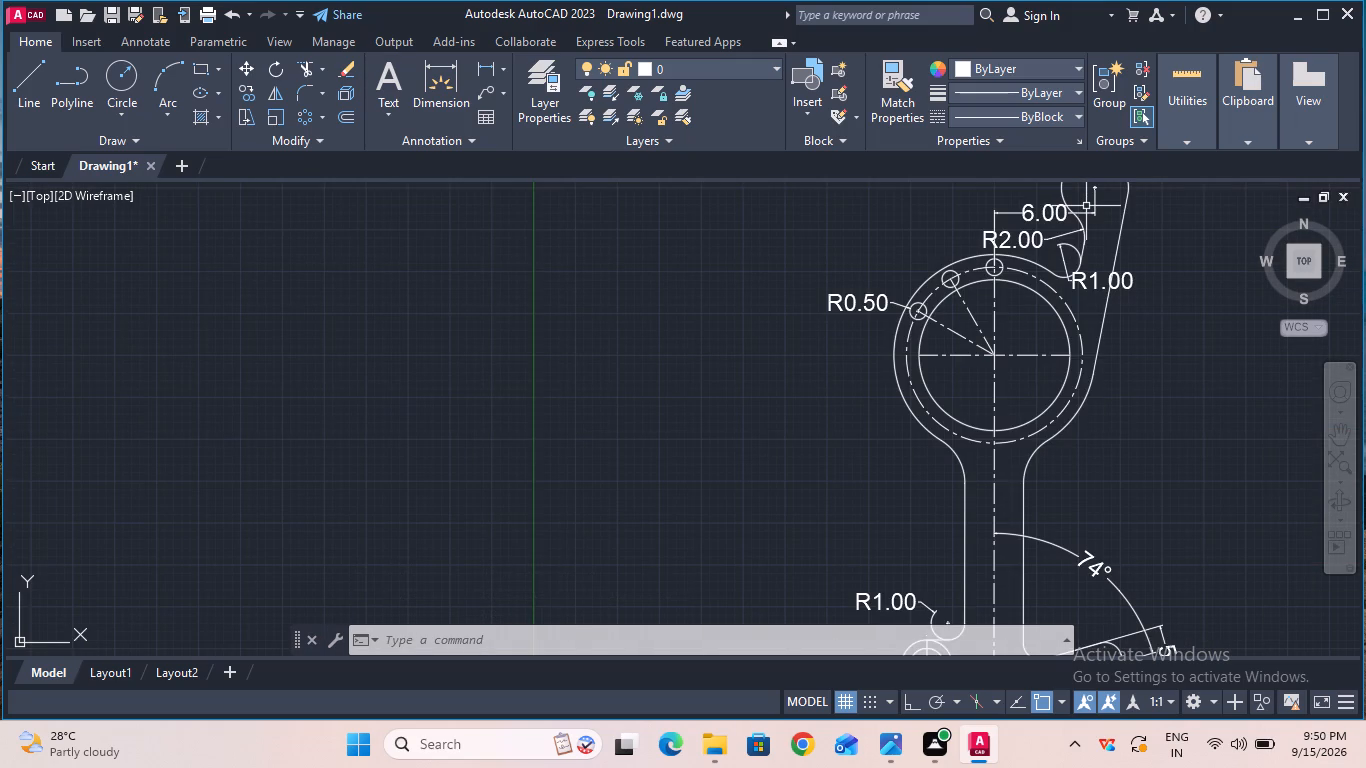
click(499, 61)
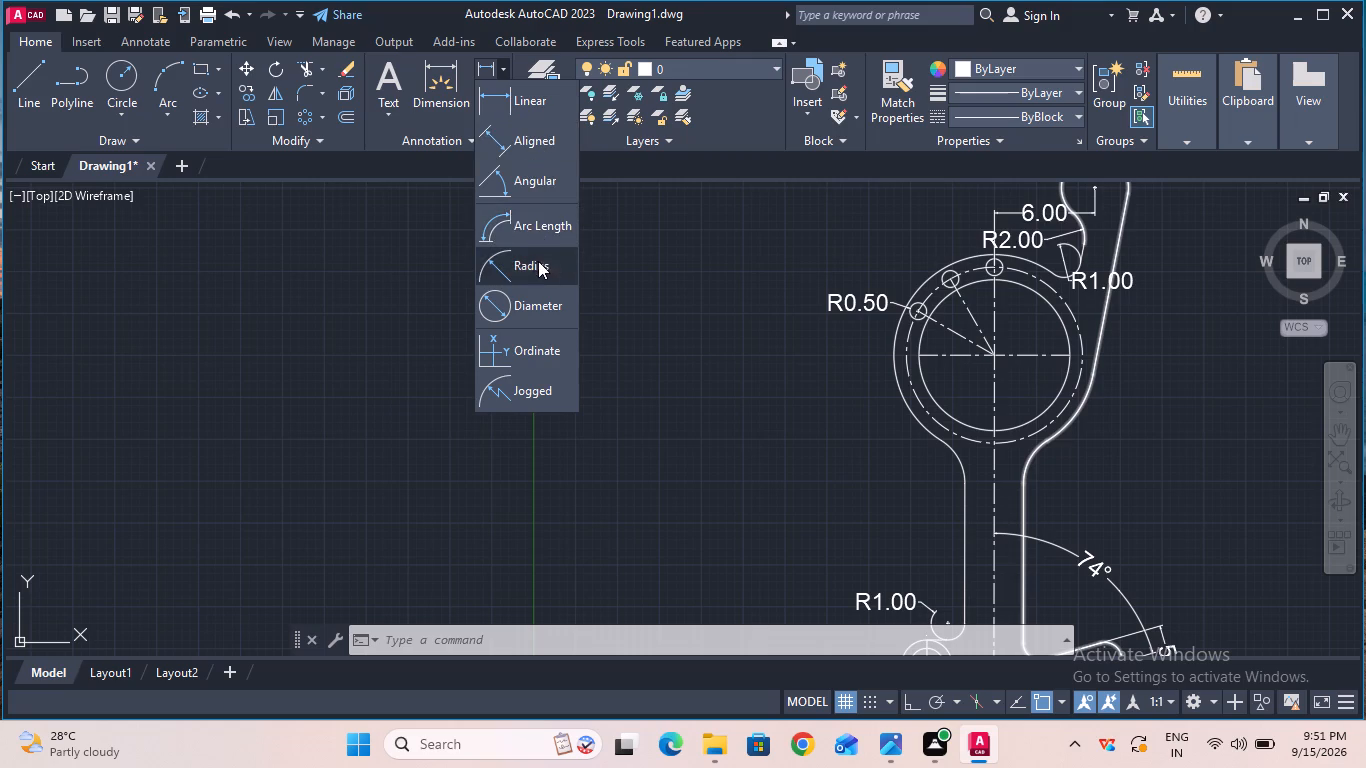
click(538, 261)
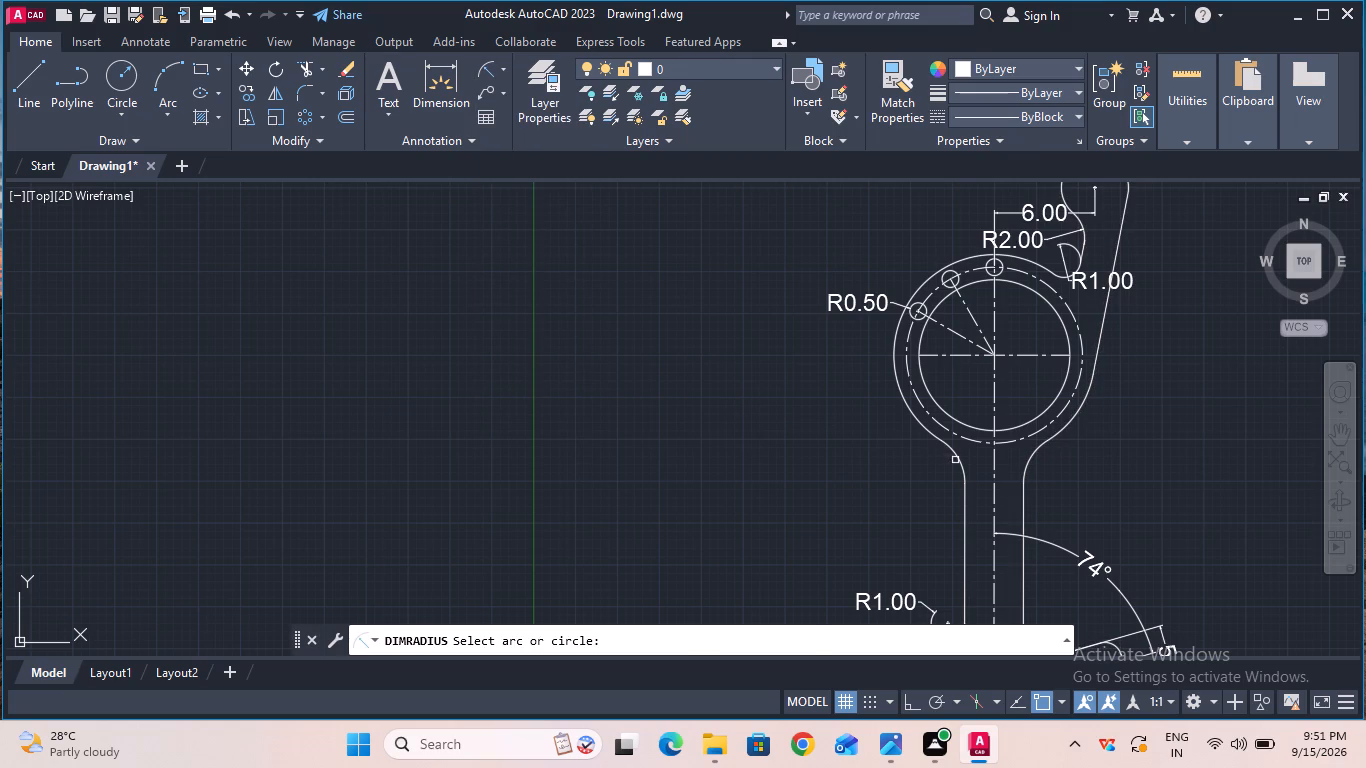
click(956, 460)
click(946, 460)
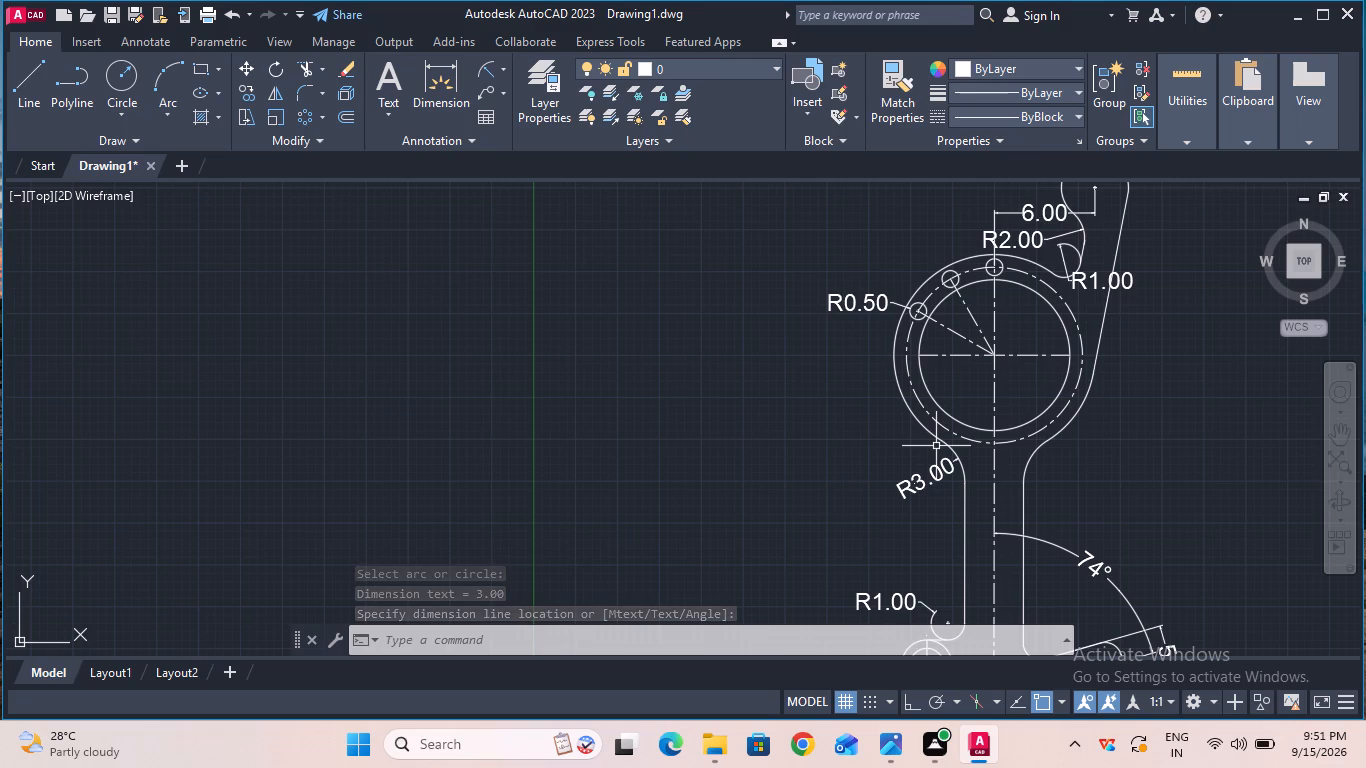
Add a horizontal linear dimension across the width of the straight stem, between its two vertical edges below the ring.
click(506, 62)
click(531, 106)
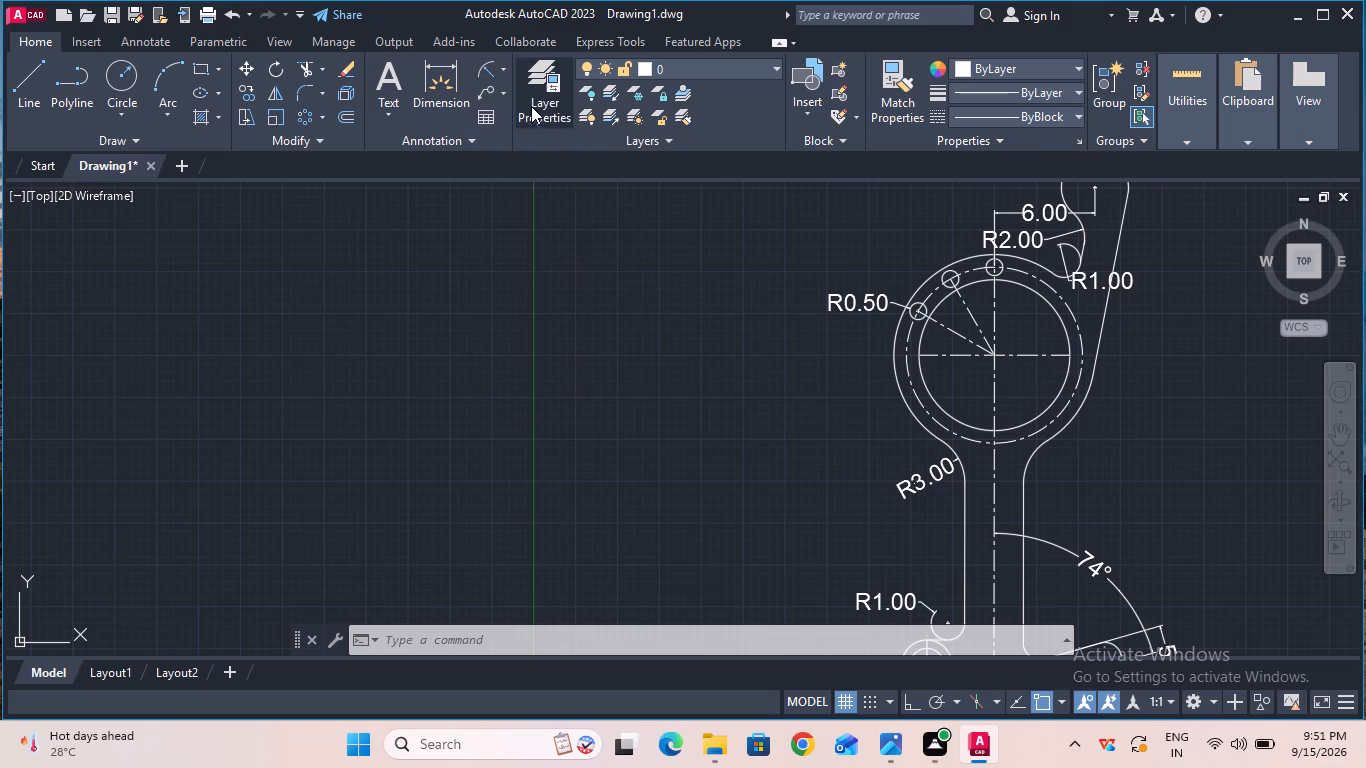
click(964, 550)
click(1023, 553)
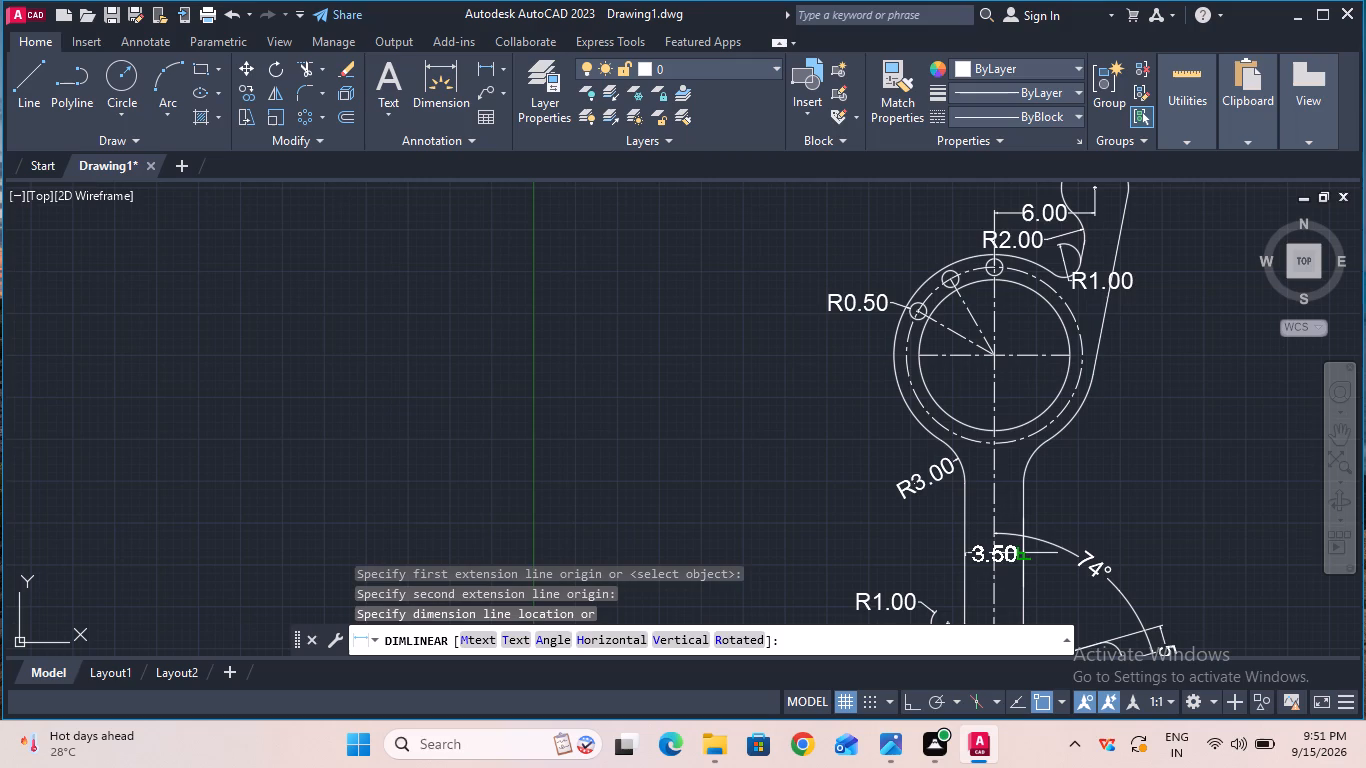
click(1022, 570)
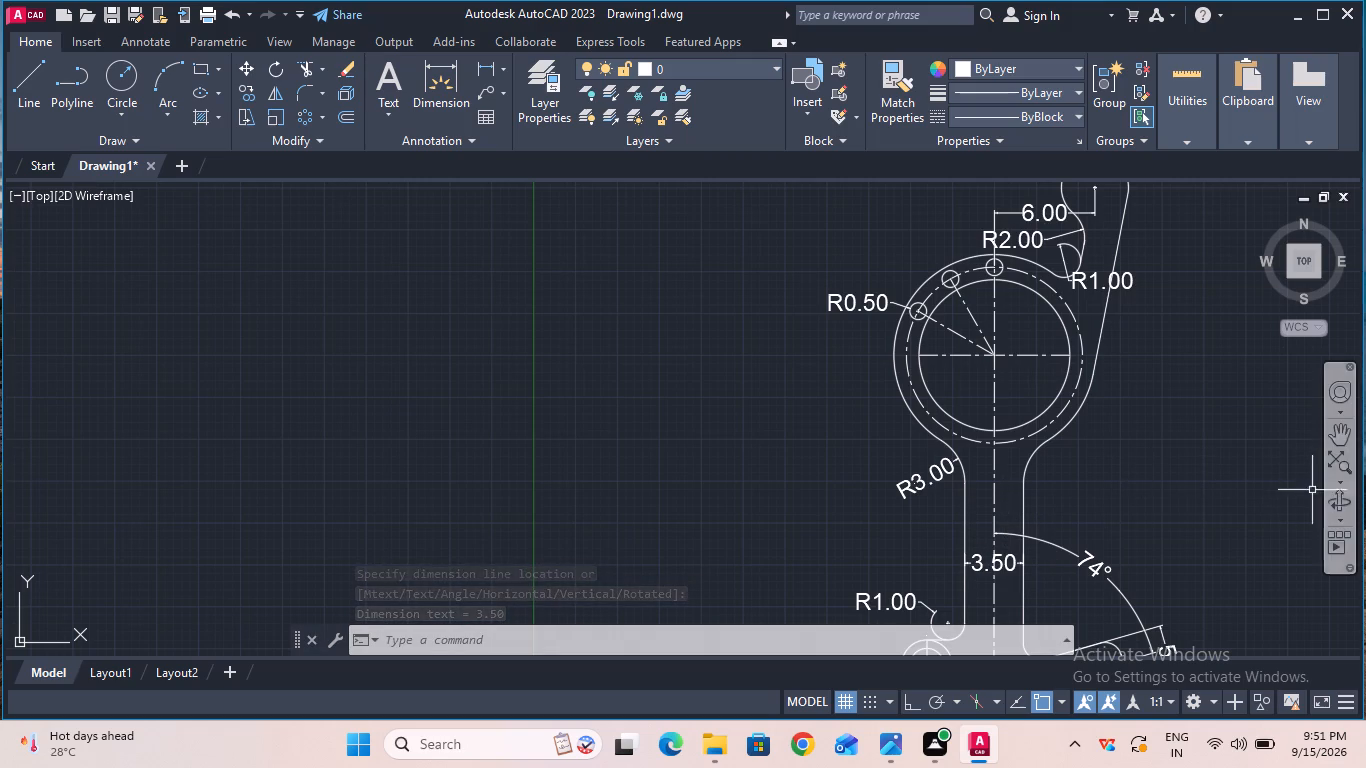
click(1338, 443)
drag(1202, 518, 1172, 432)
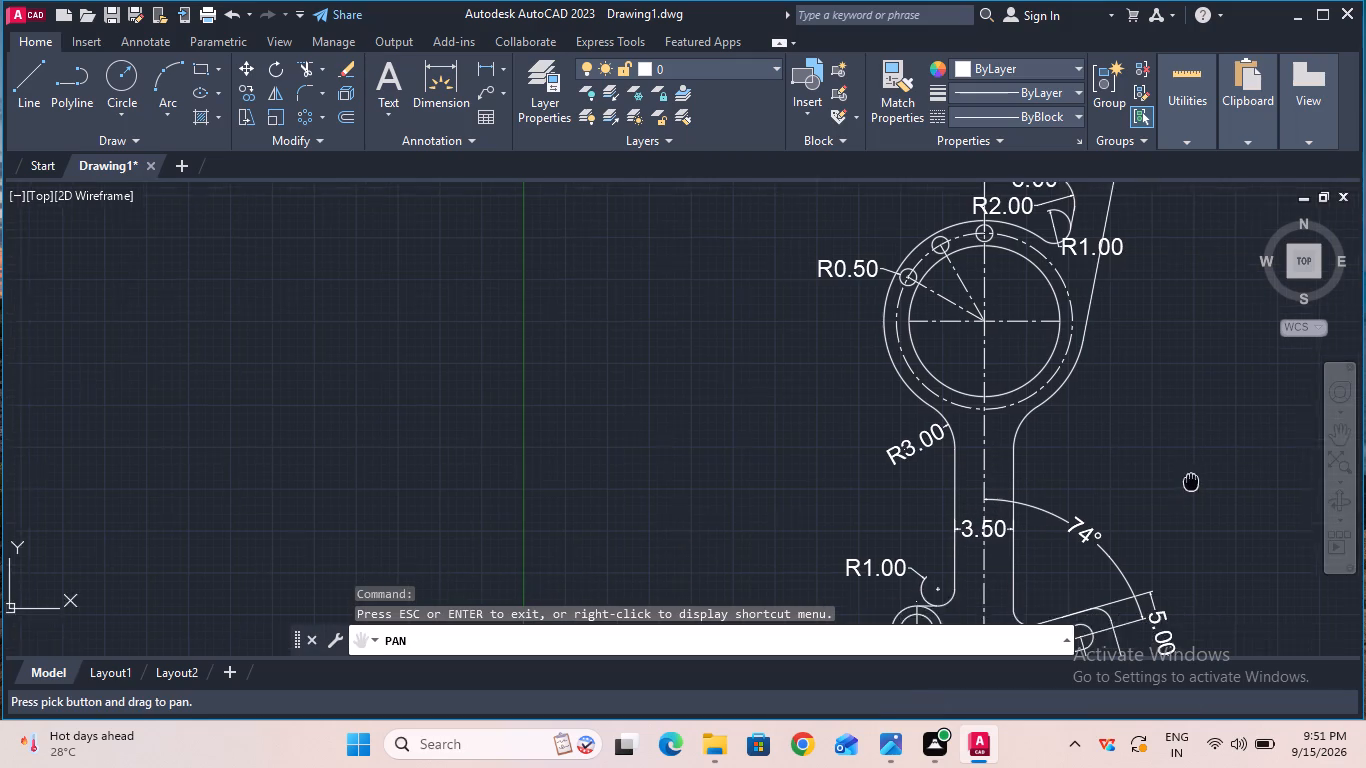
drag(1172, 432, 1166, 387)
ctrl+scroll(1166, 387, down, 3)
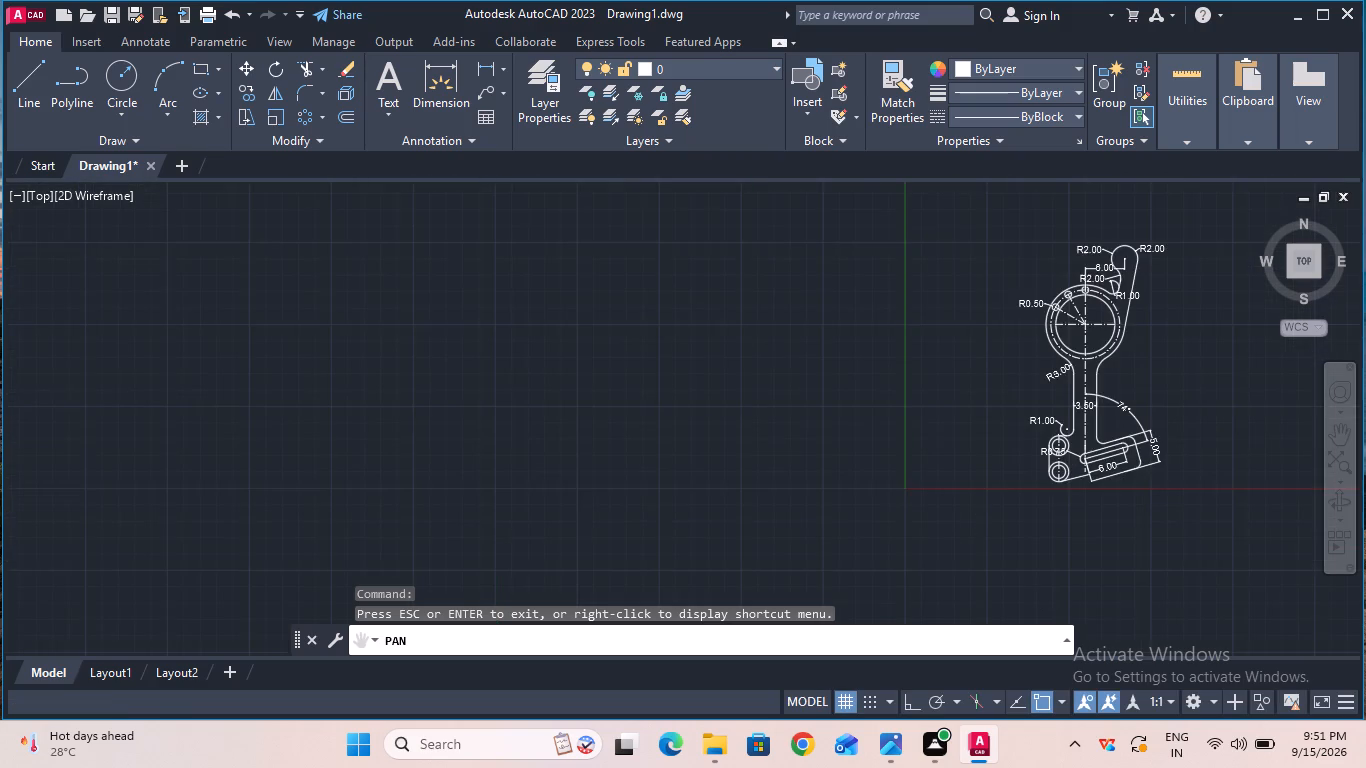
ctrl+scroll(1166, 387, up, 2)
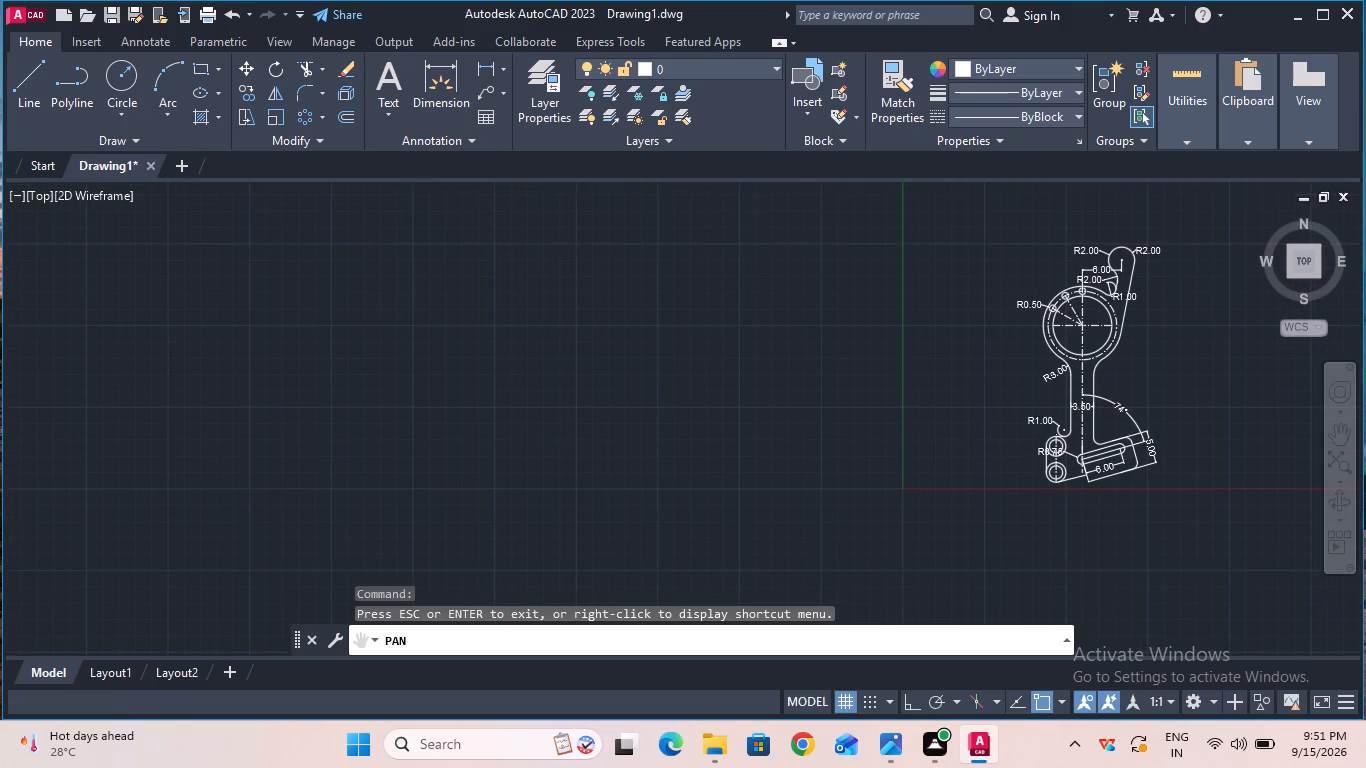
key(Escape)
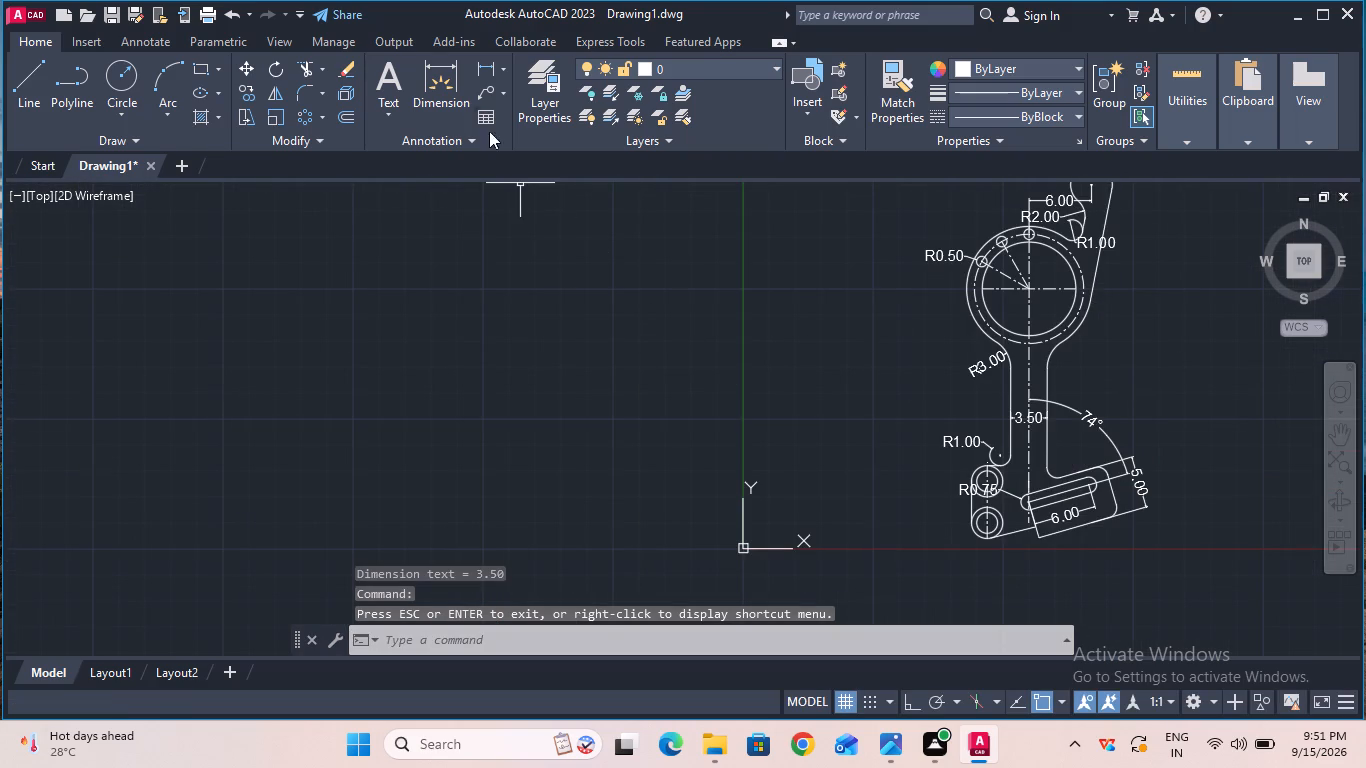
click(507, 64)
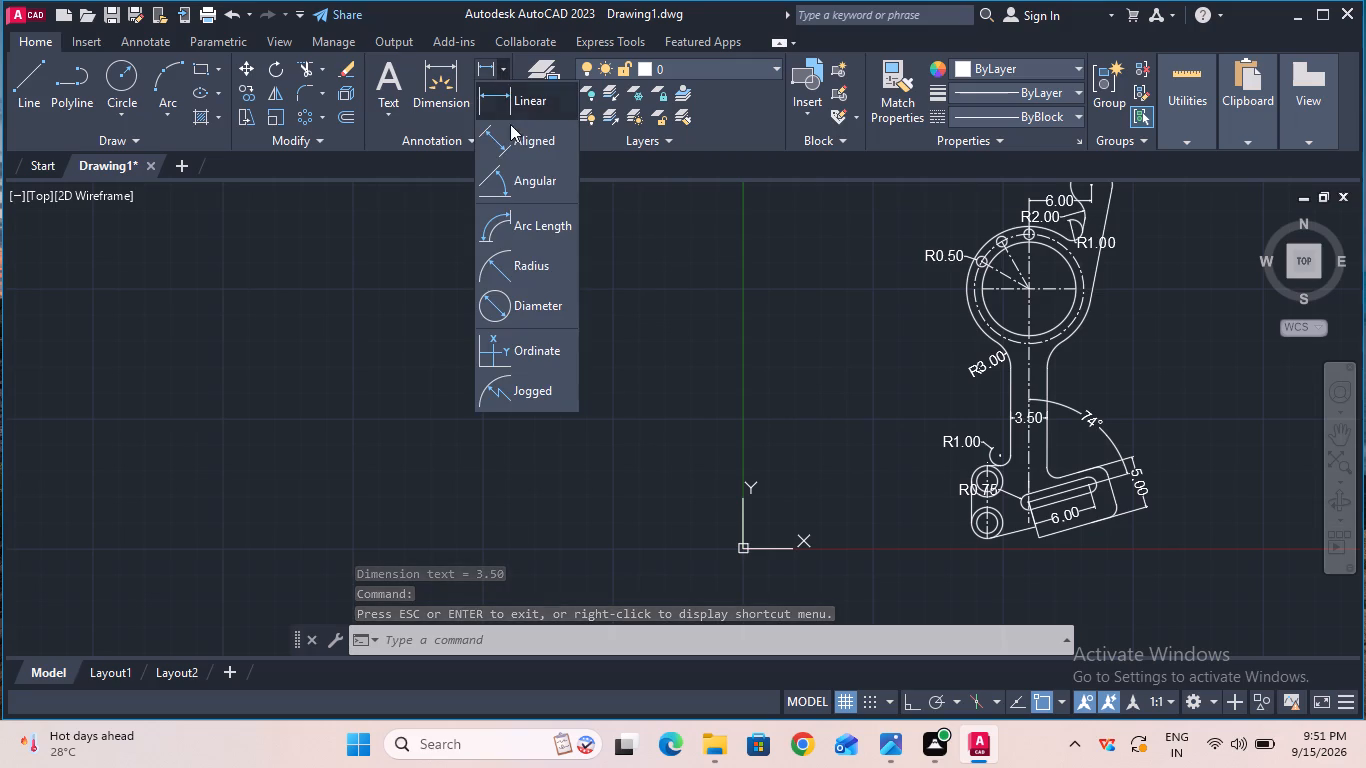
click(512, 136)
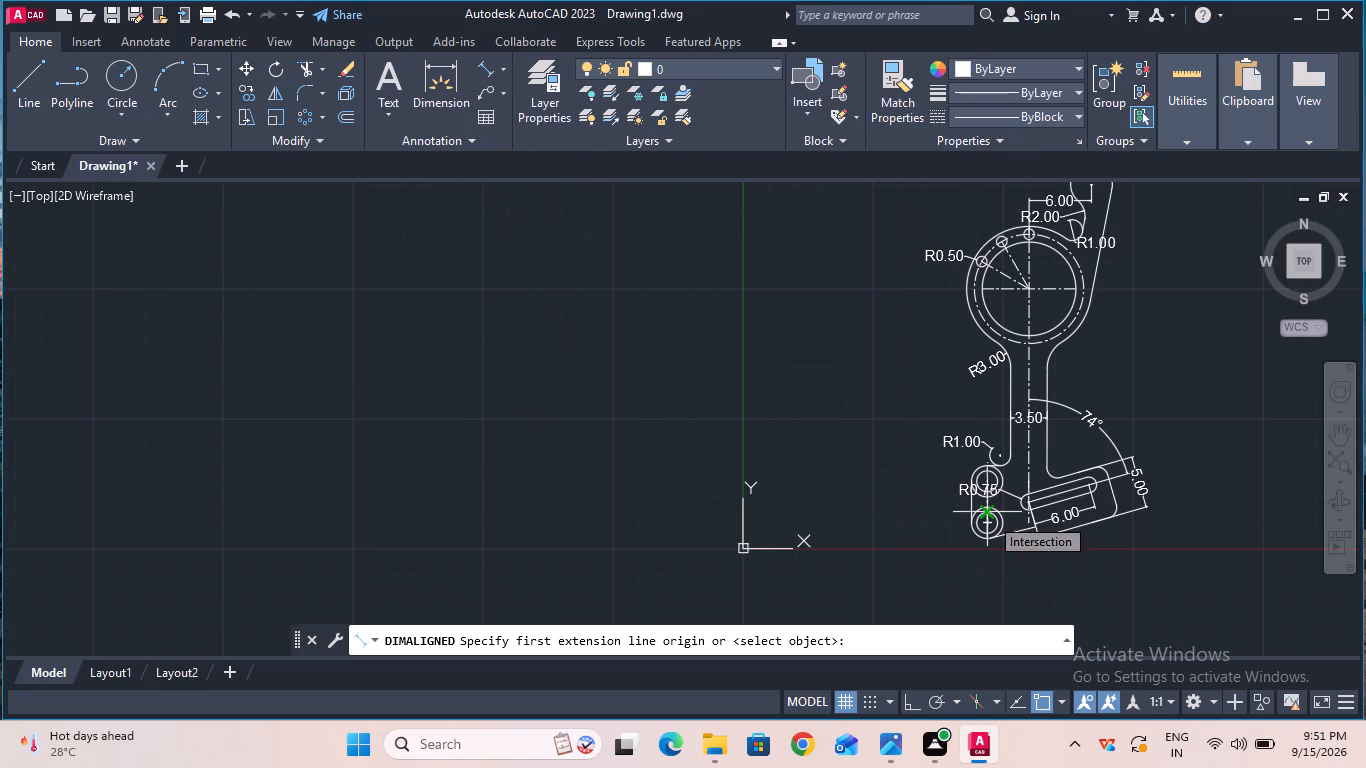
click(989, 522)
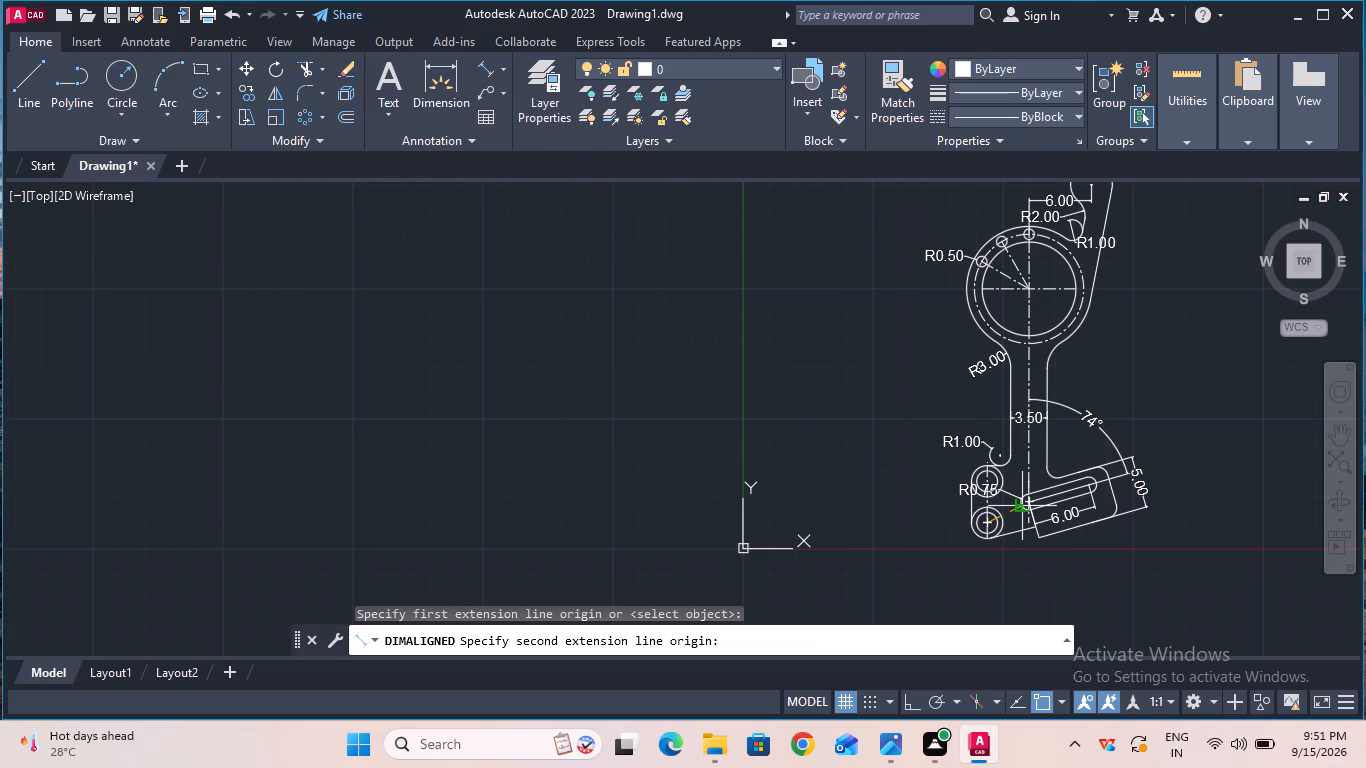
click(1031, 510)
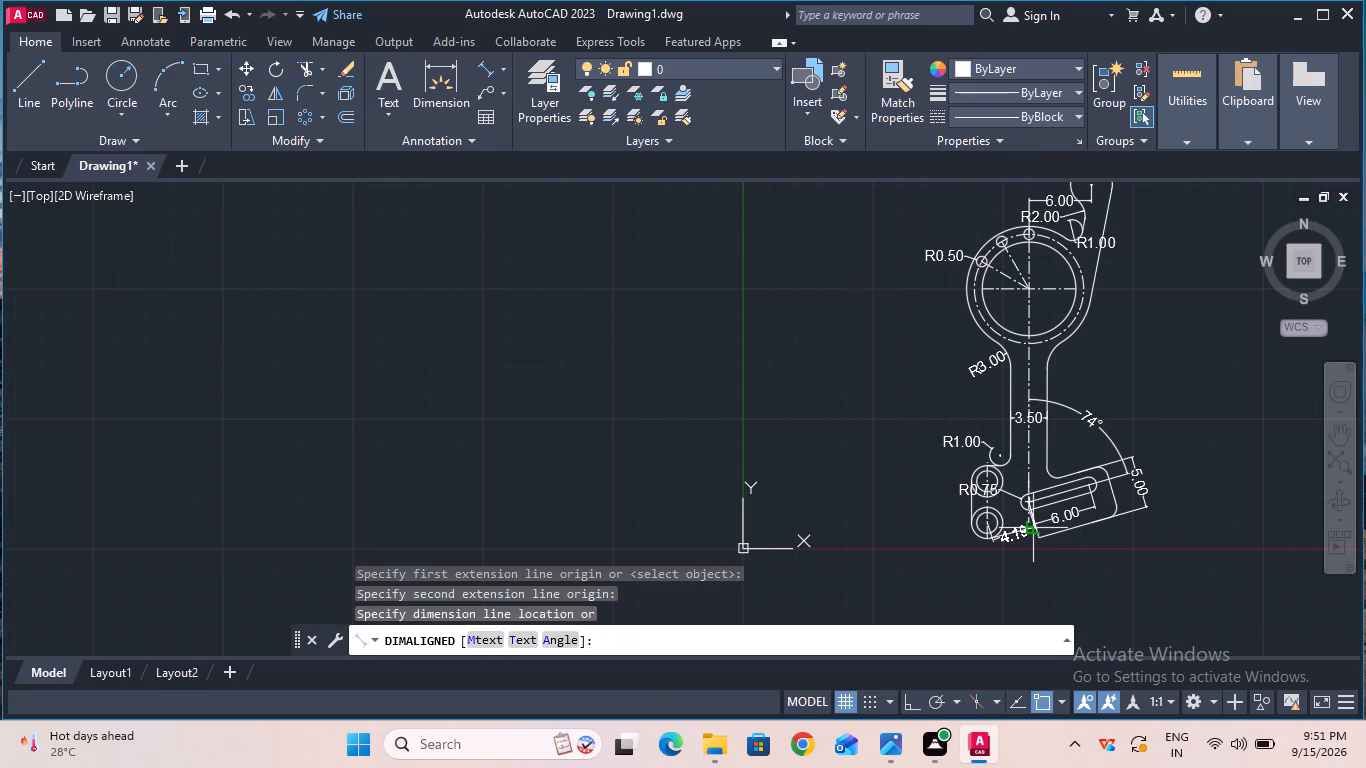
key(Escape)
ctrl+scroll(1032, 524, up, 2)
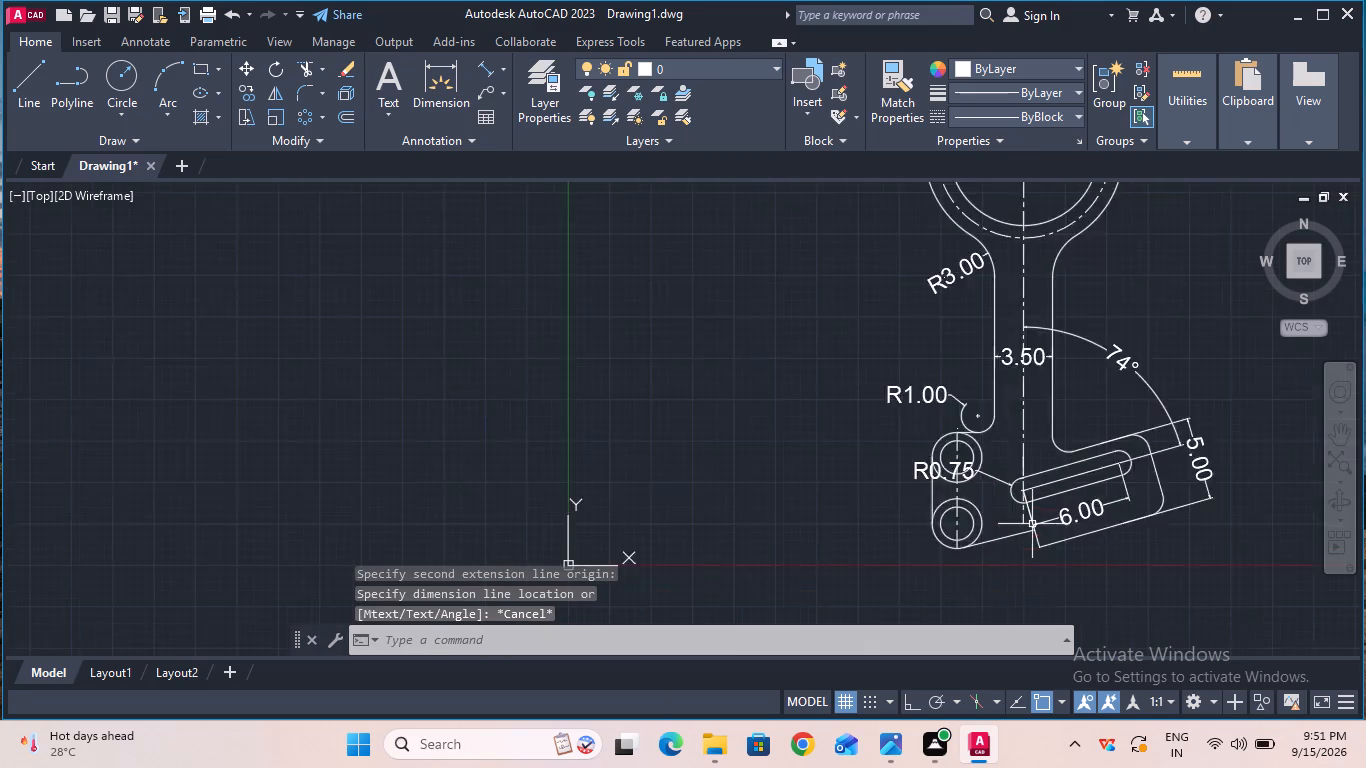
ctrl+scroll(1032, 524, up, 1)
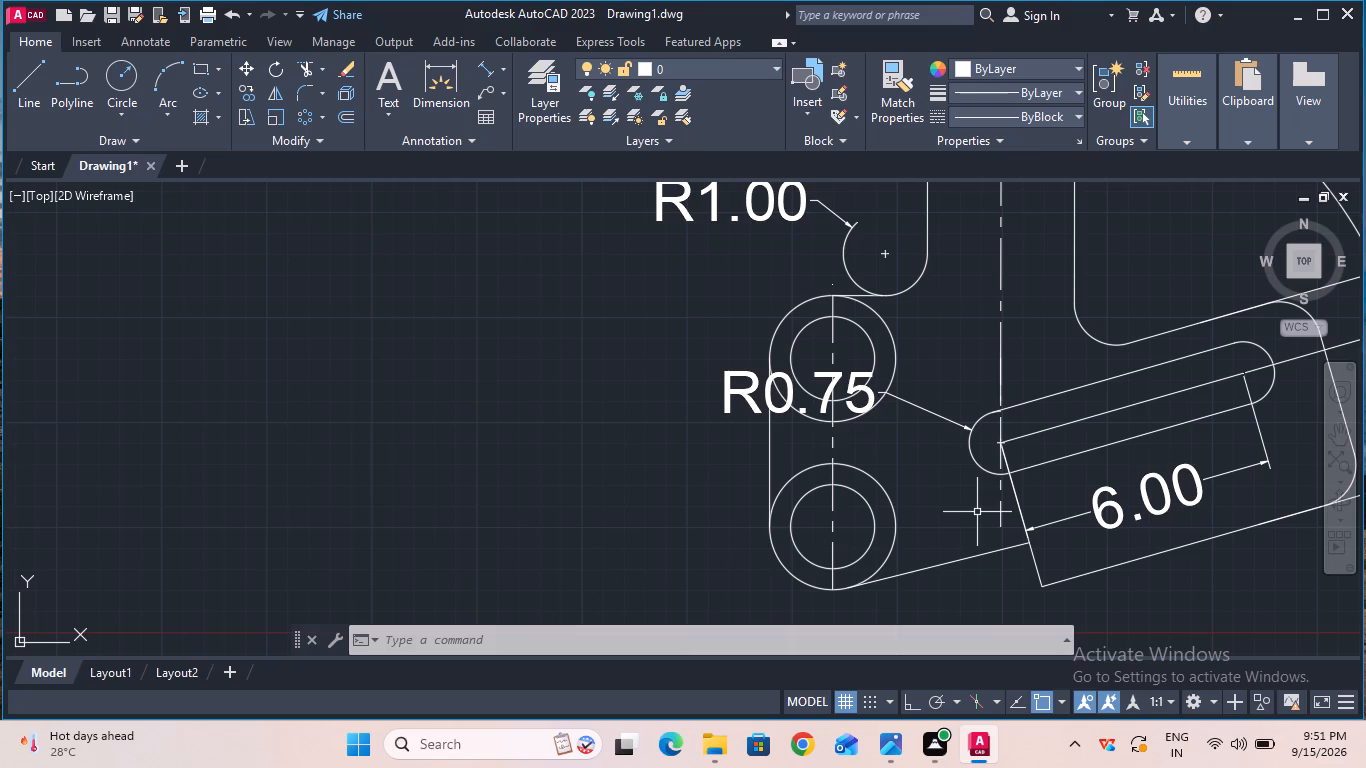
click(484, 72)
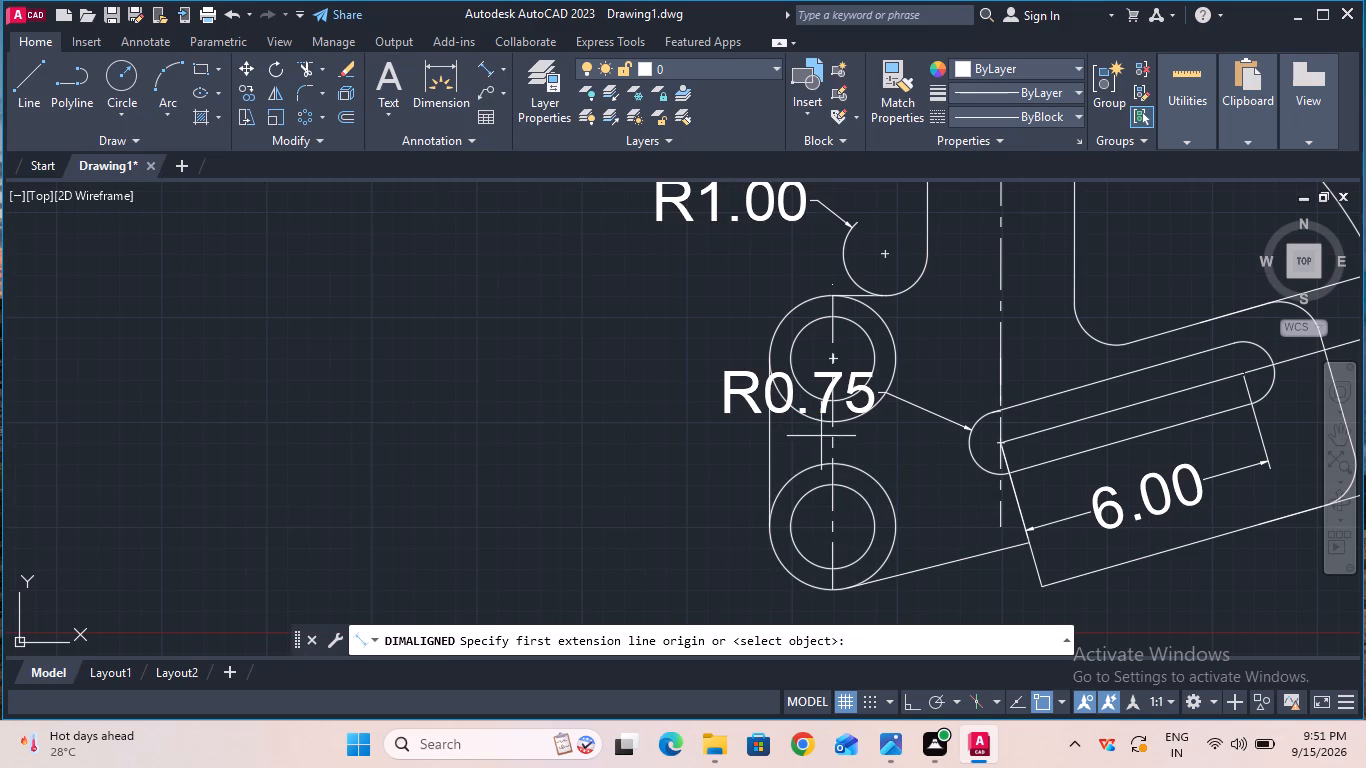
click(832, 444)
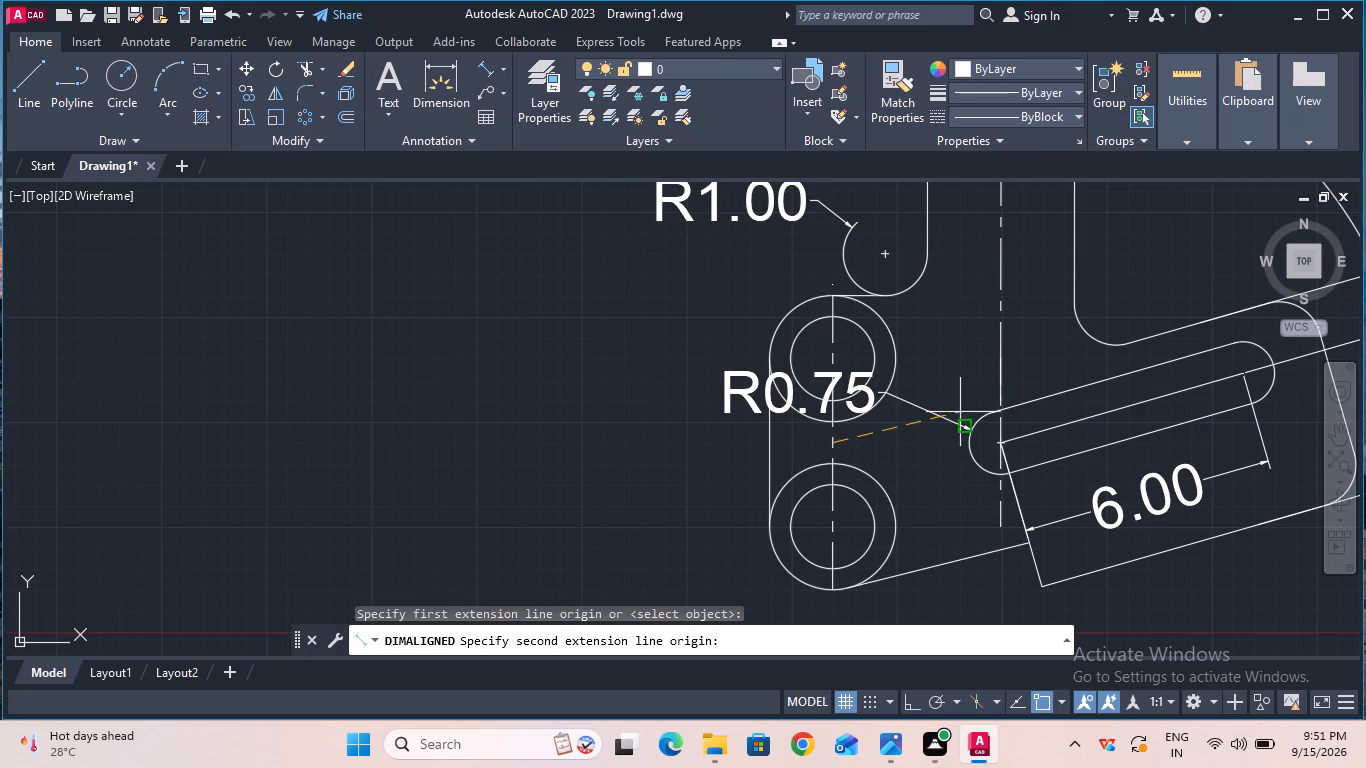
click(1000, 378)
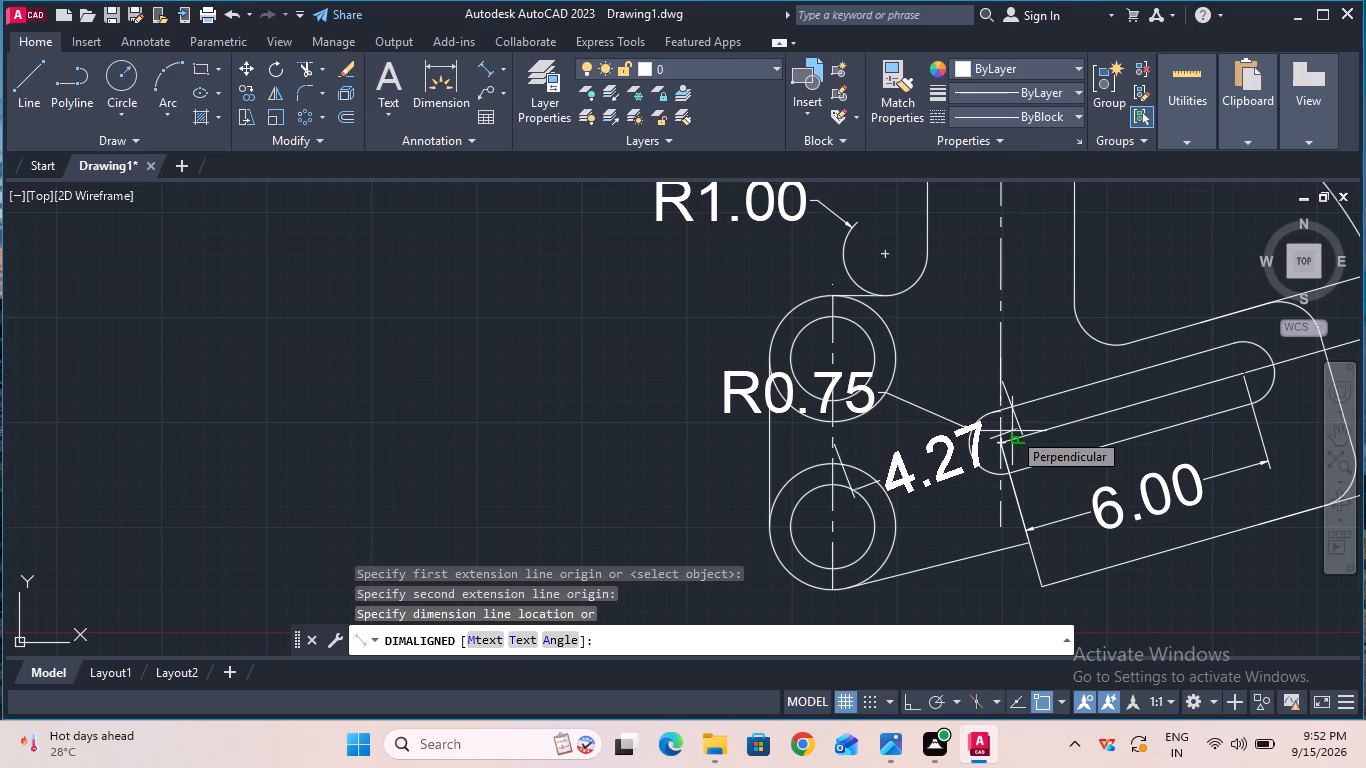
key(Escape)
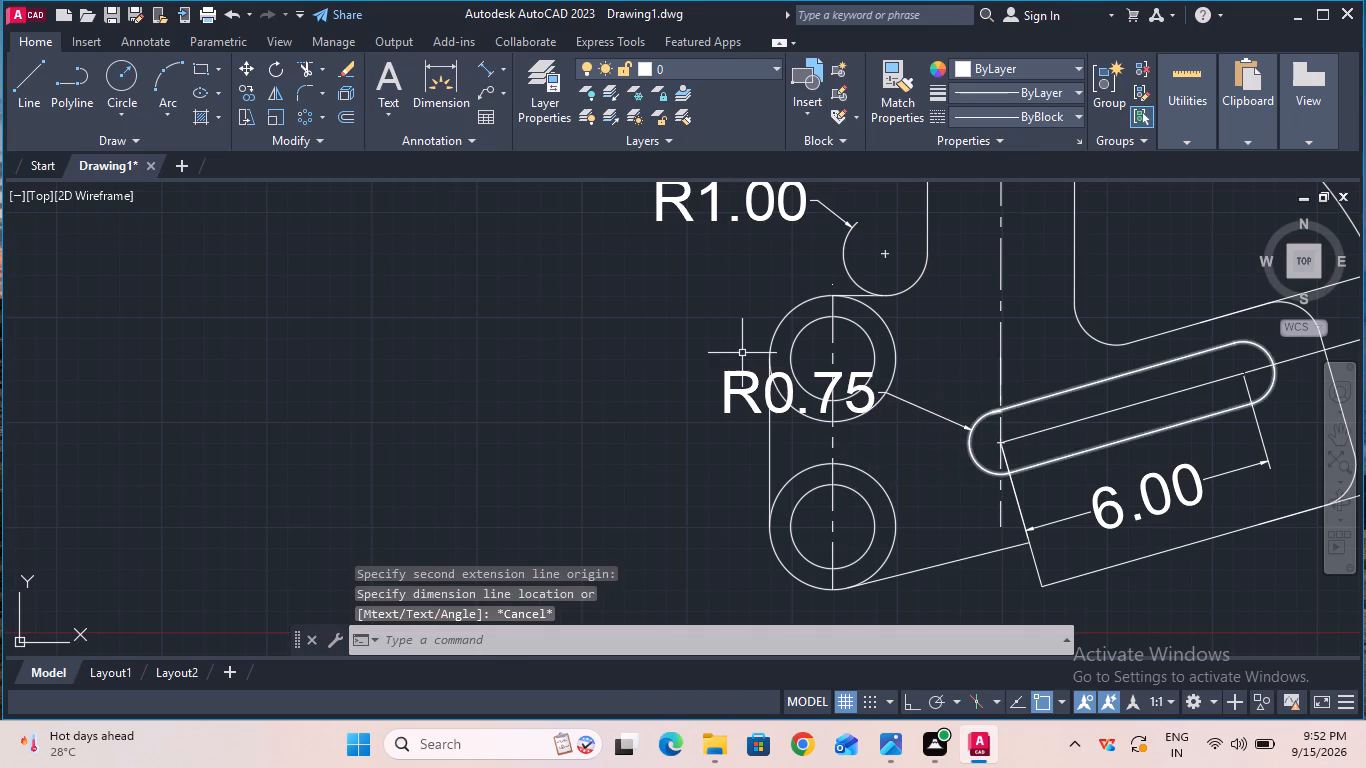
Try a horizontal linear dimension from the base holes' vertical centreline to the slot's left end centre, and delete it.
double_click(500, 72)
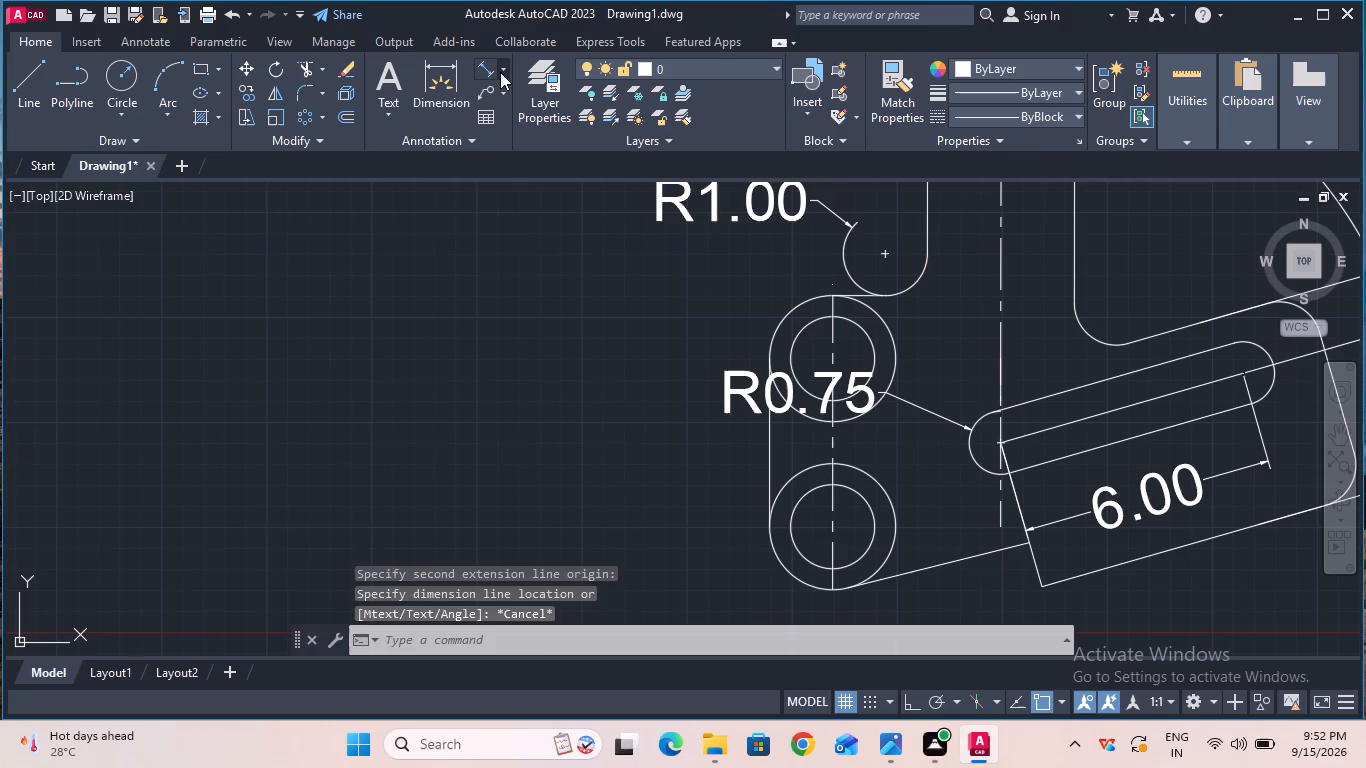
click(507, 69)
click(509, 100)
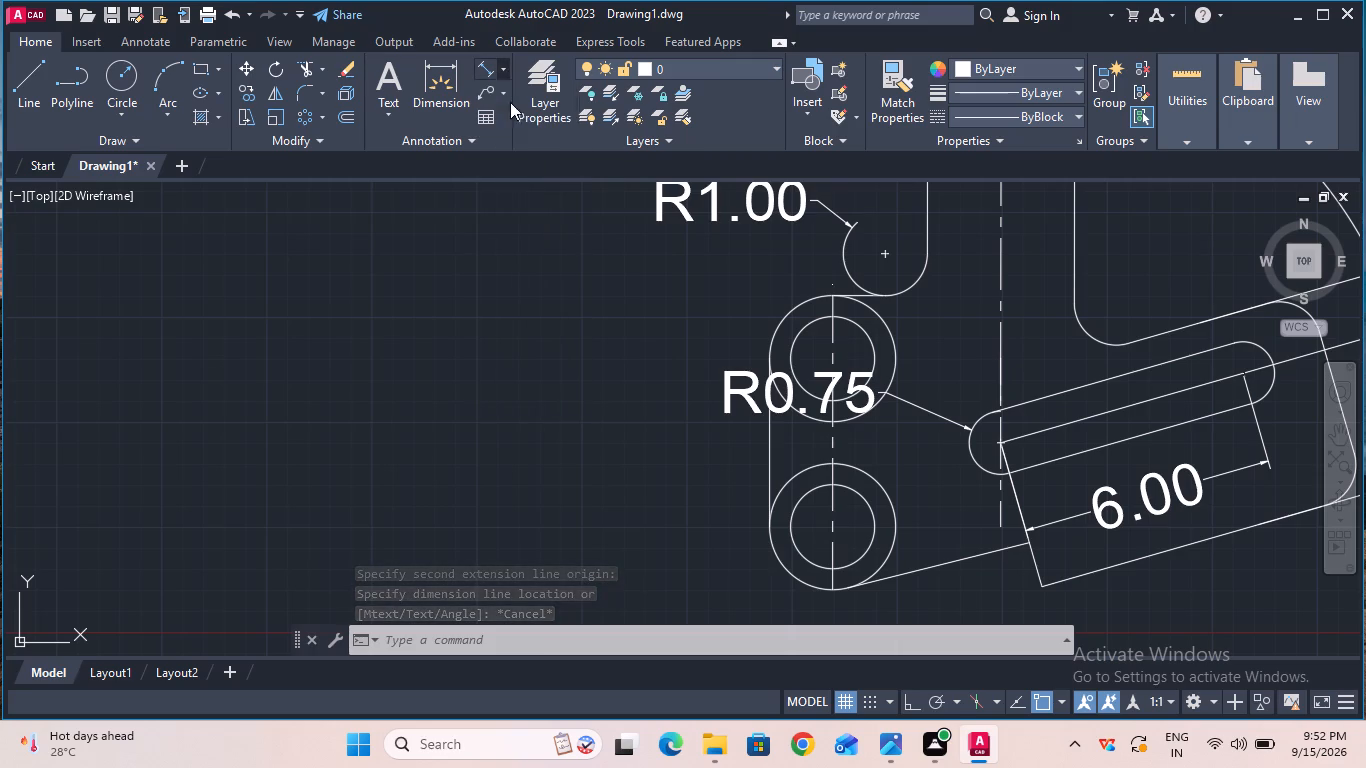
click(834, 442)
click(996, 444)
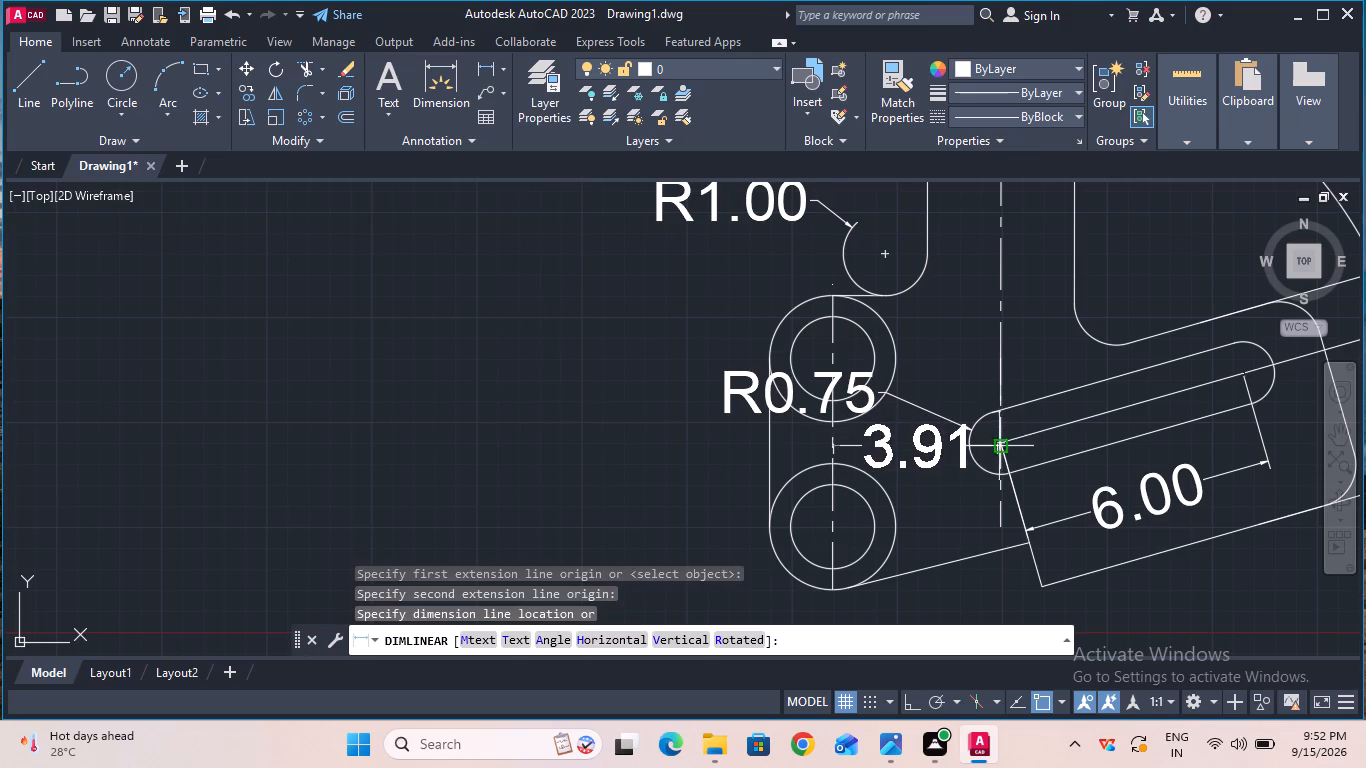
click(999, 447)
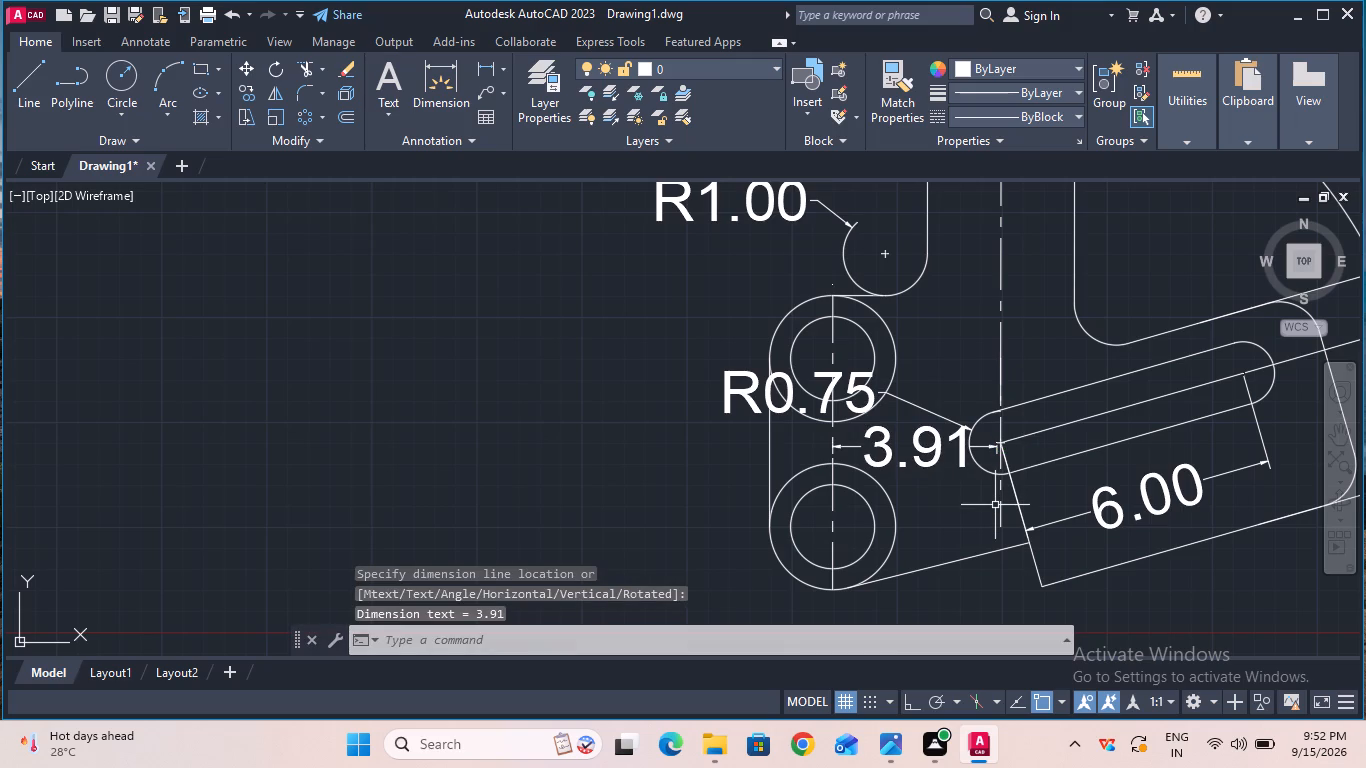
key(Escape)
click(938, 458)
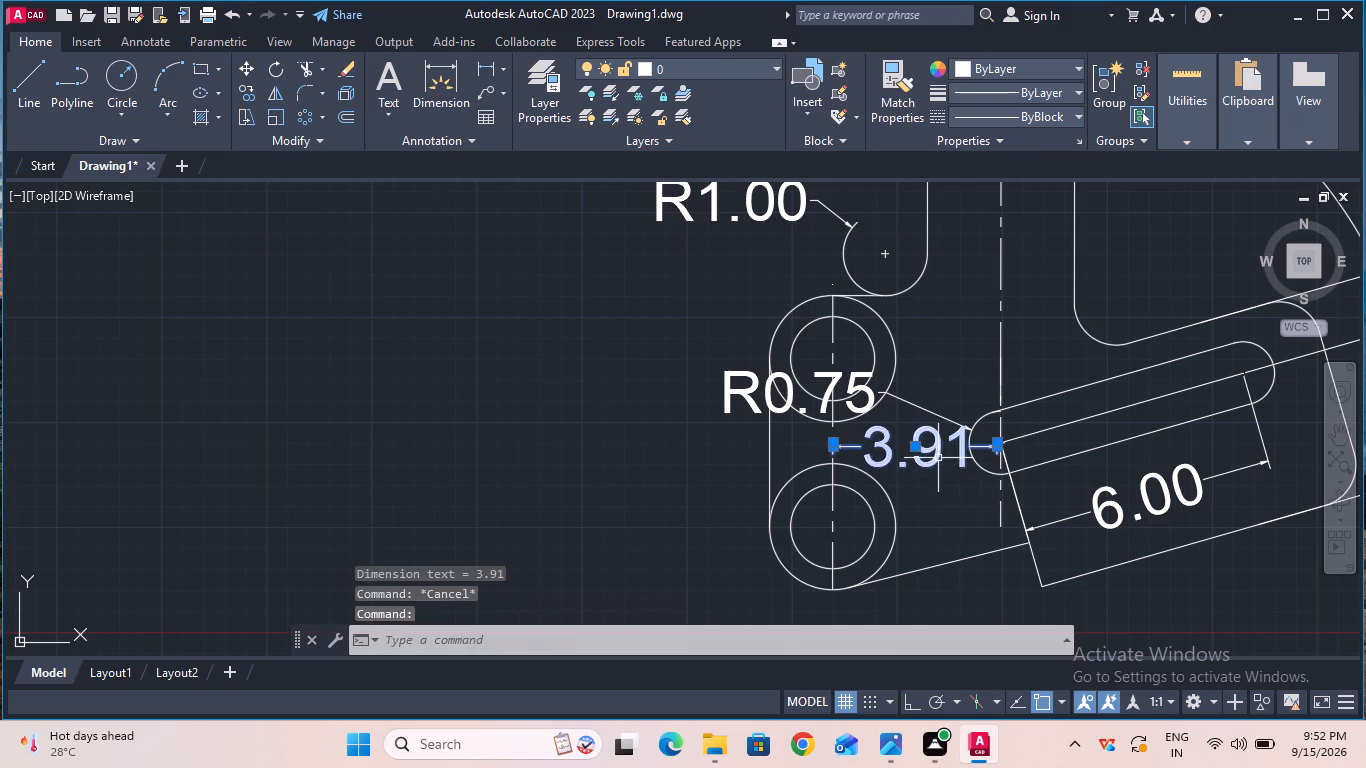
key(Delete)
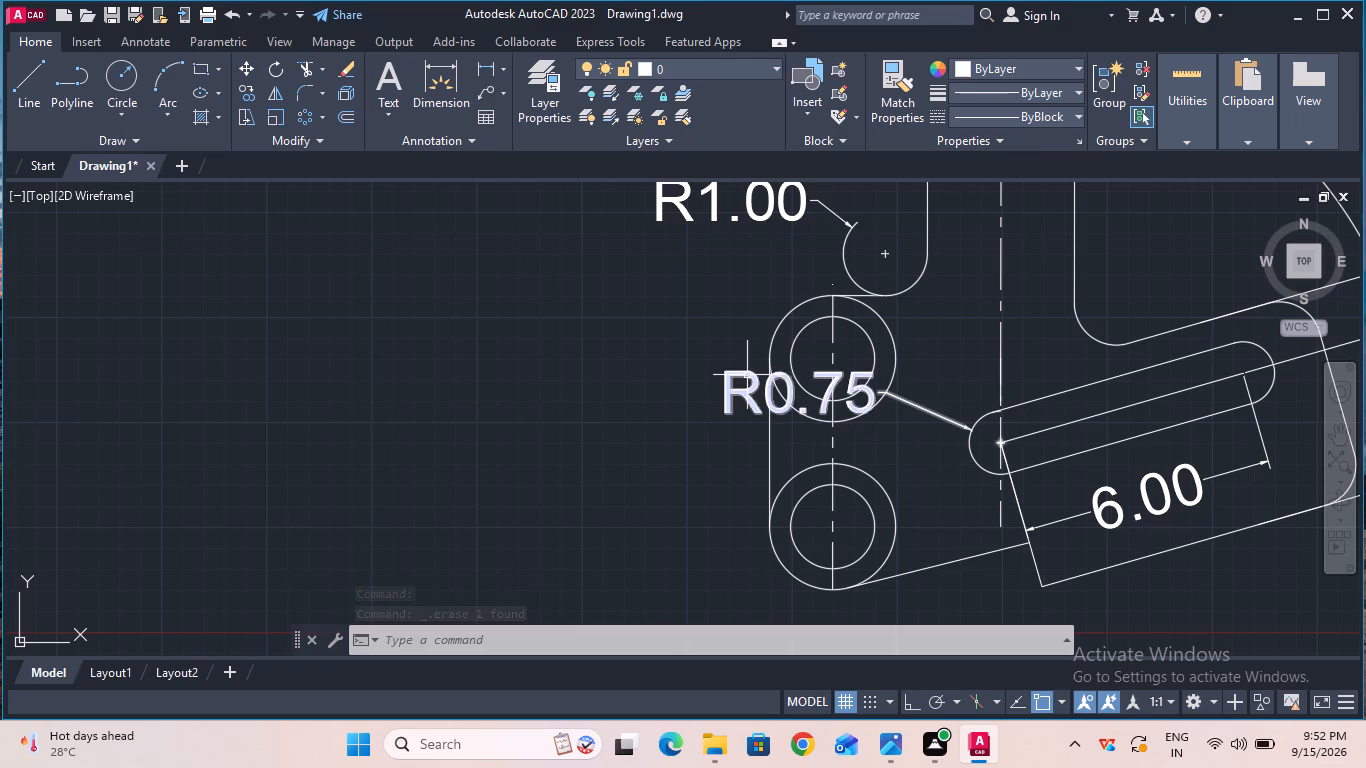
Trim the inner portions of the two outer circles around the base's left holes, leaving only the rounded outline corners.
click(310, 72)
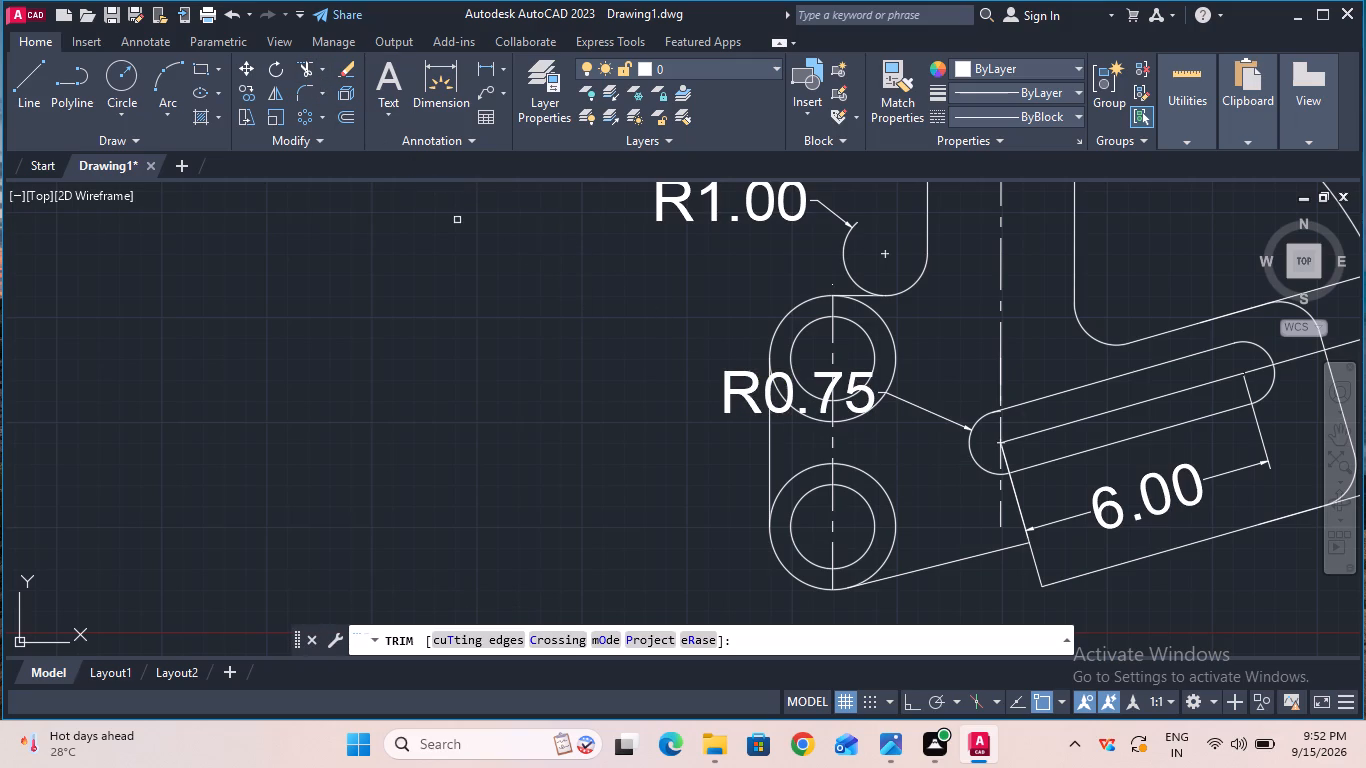
click(838, 422)
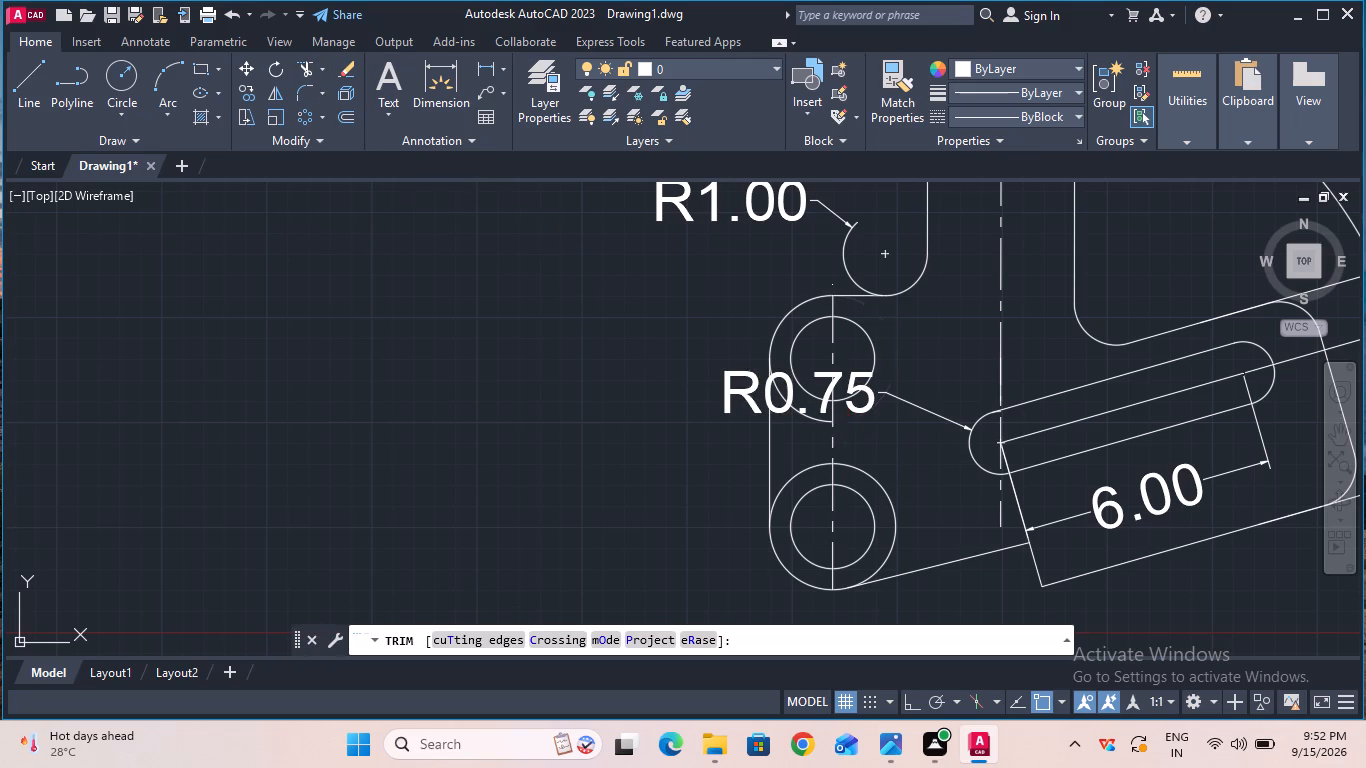
click(817, 419)
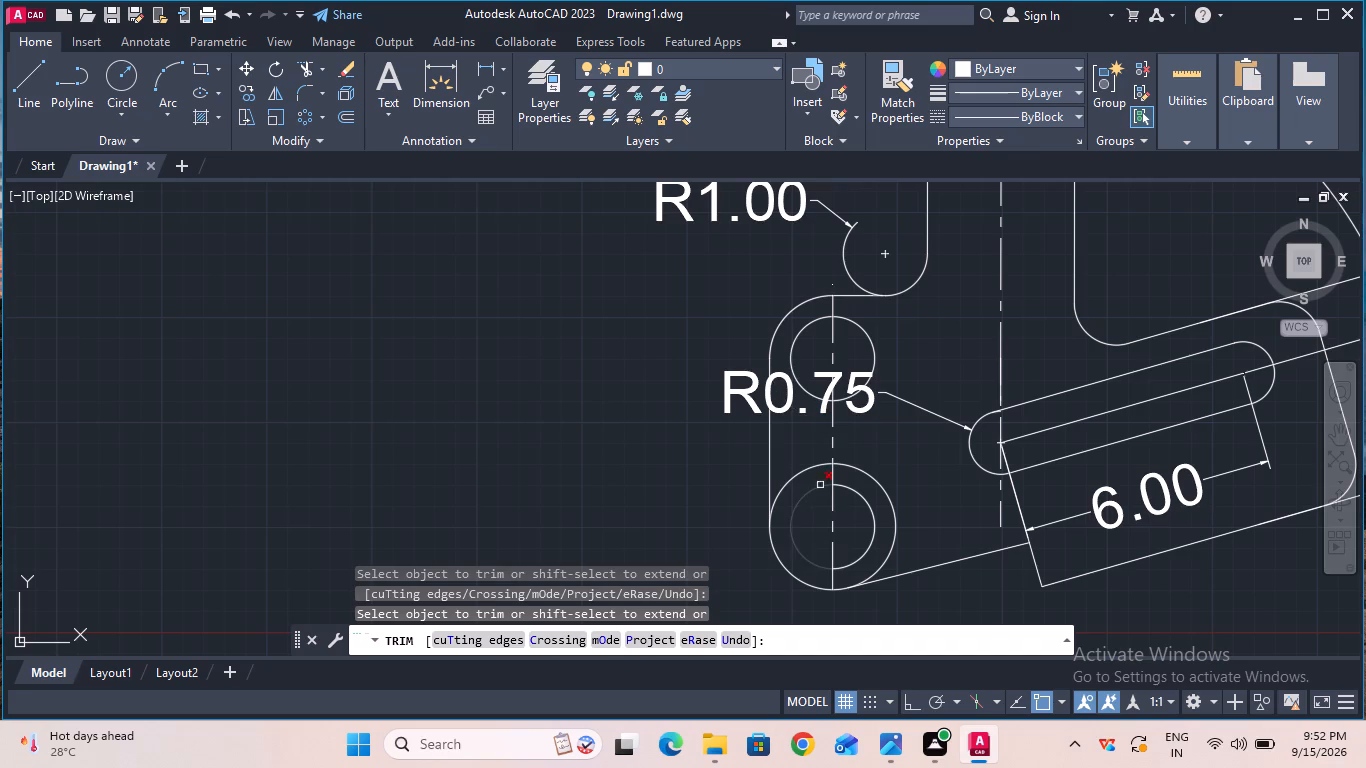
click(816, 463)
click(869, 477)
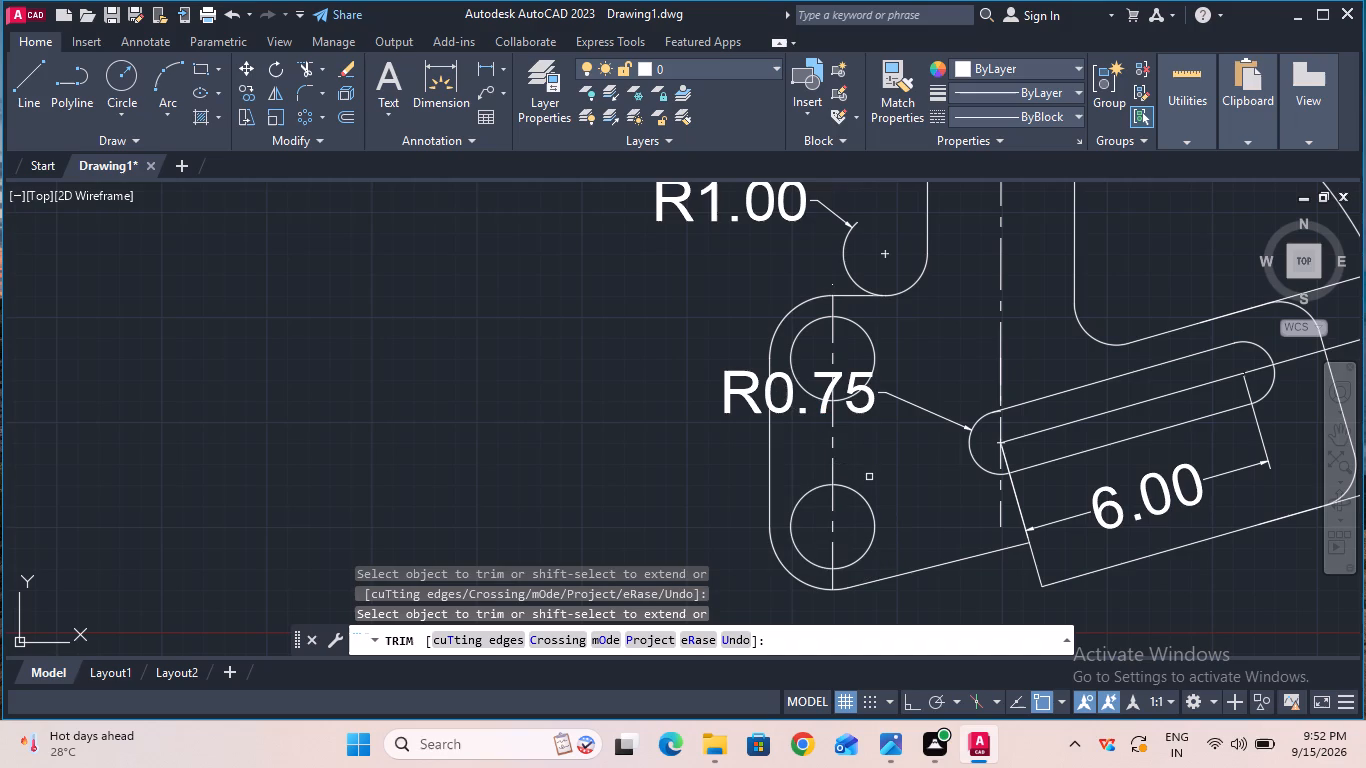
key(Escape)
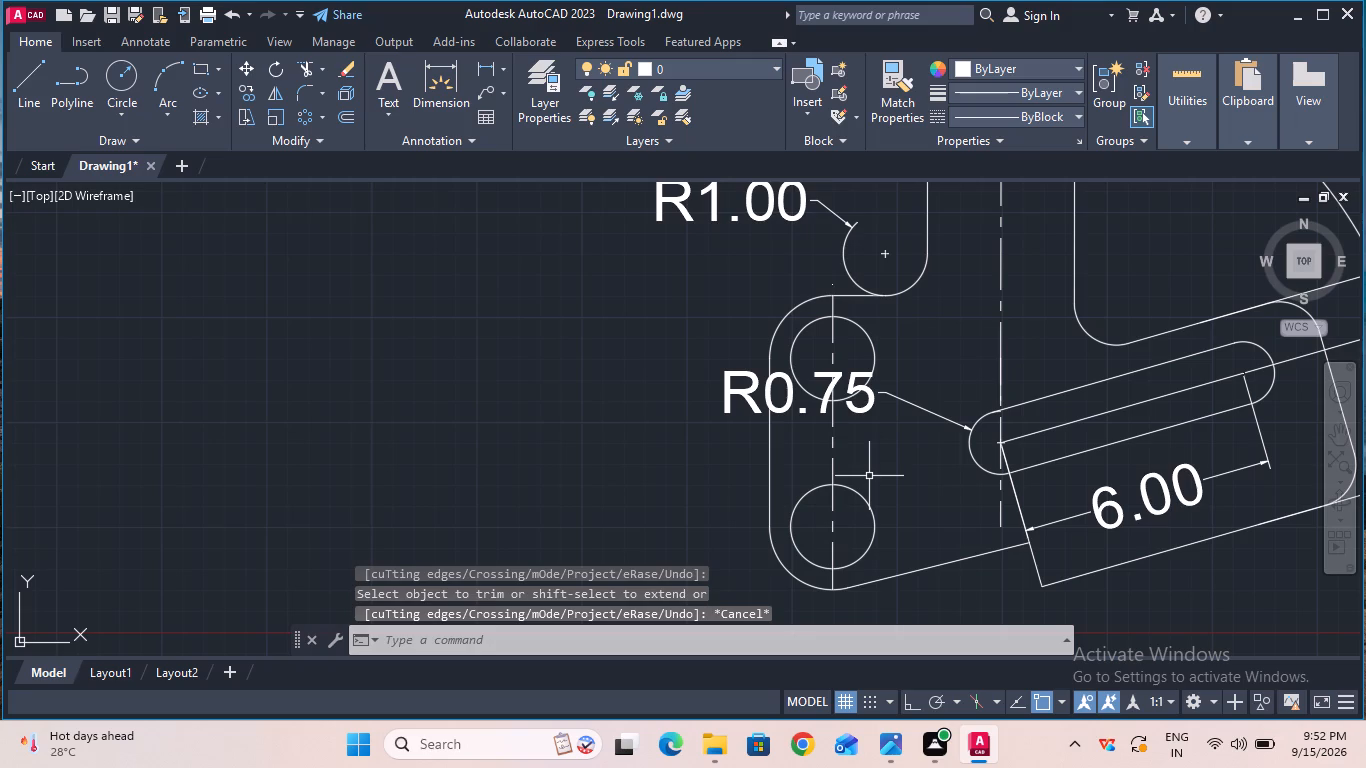
Add a radius dimension to the base's upper-left rounded corner, placed outside the outline to its left.
click(500, 70)
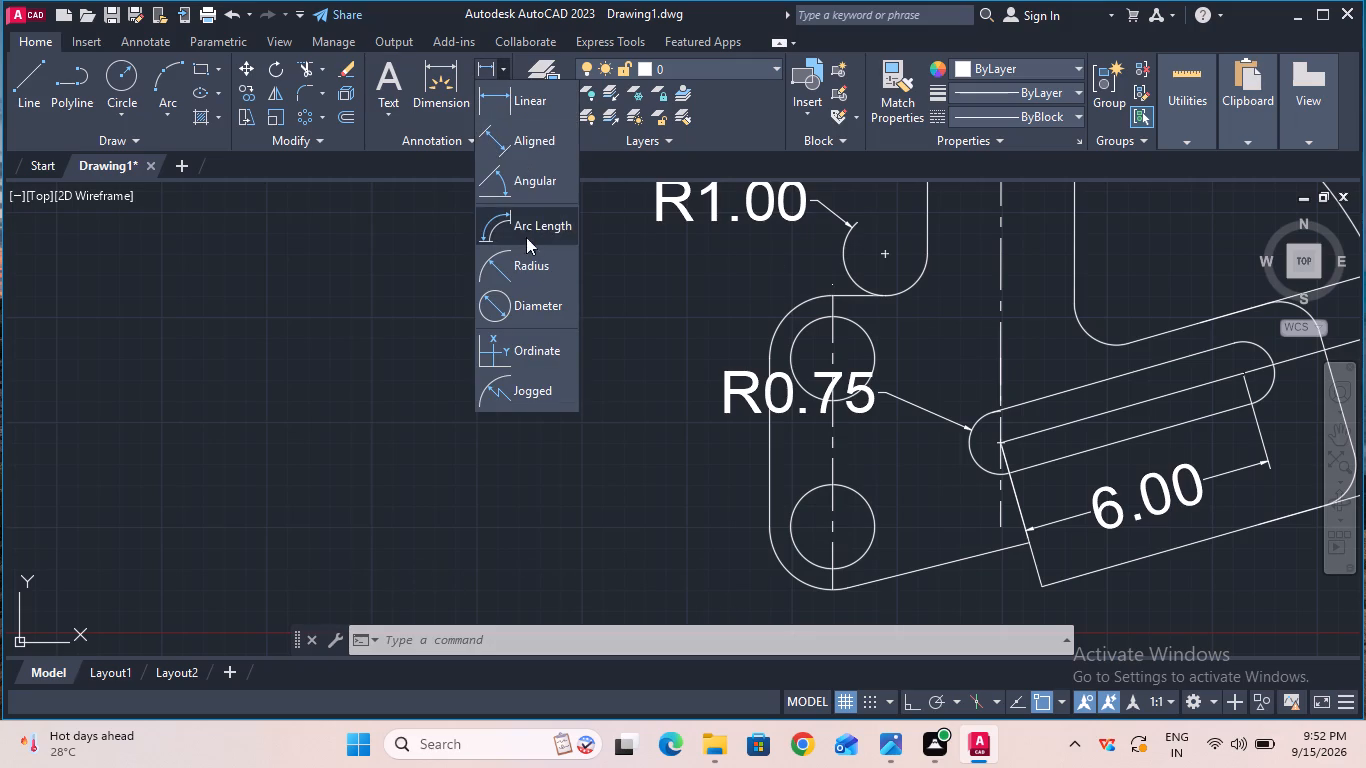
double_click(527, 267)
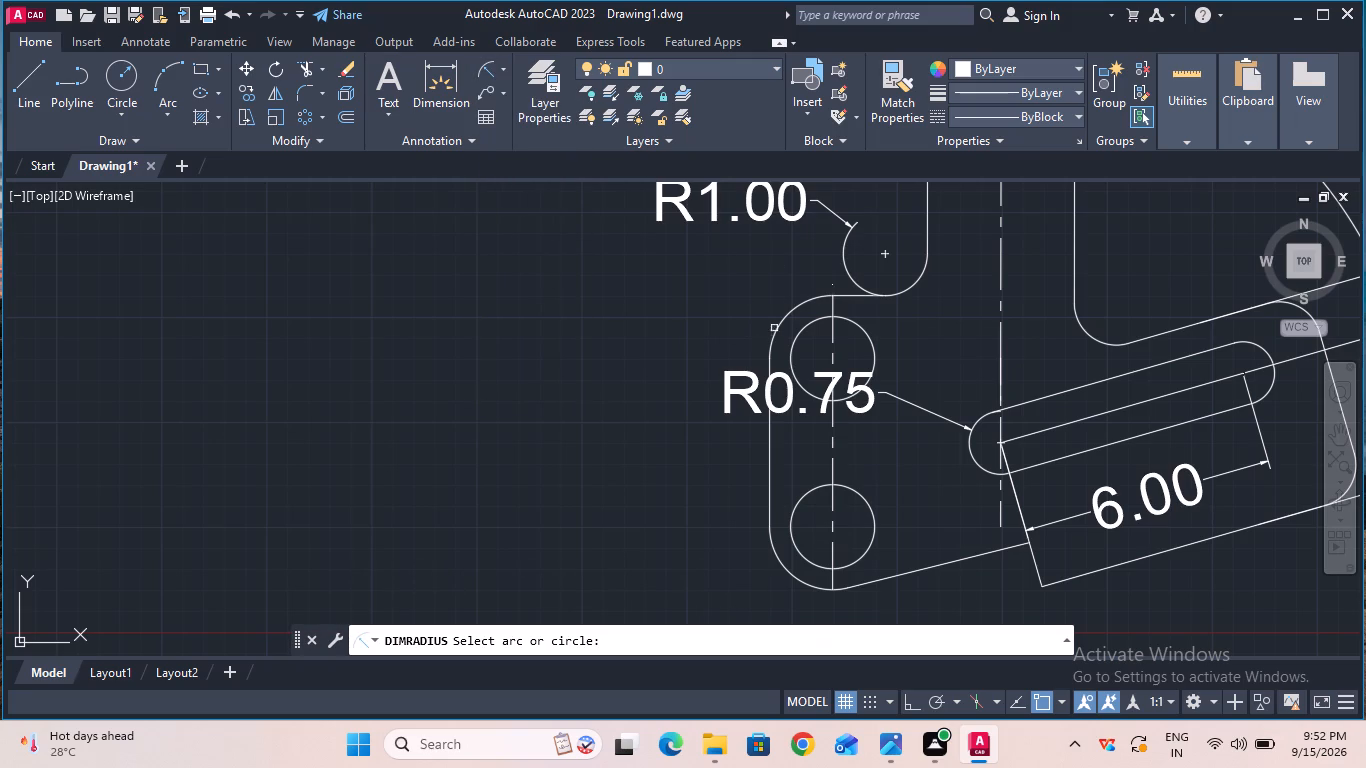
click(780, 328)
click(742, 309)
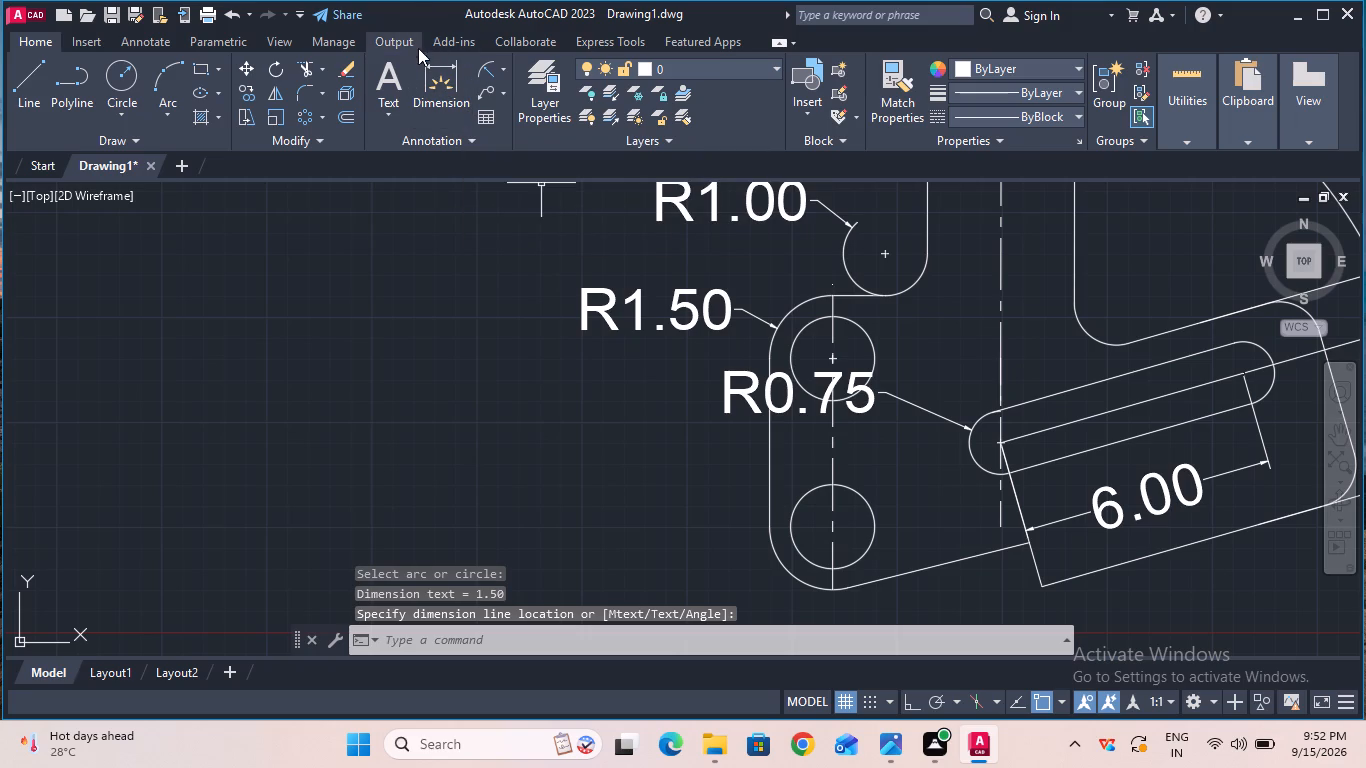
Add a diameter dimension to the lower hole in the base's left end, placed outside the outline to its left.
double_click(503, 64)
click(503, 64)
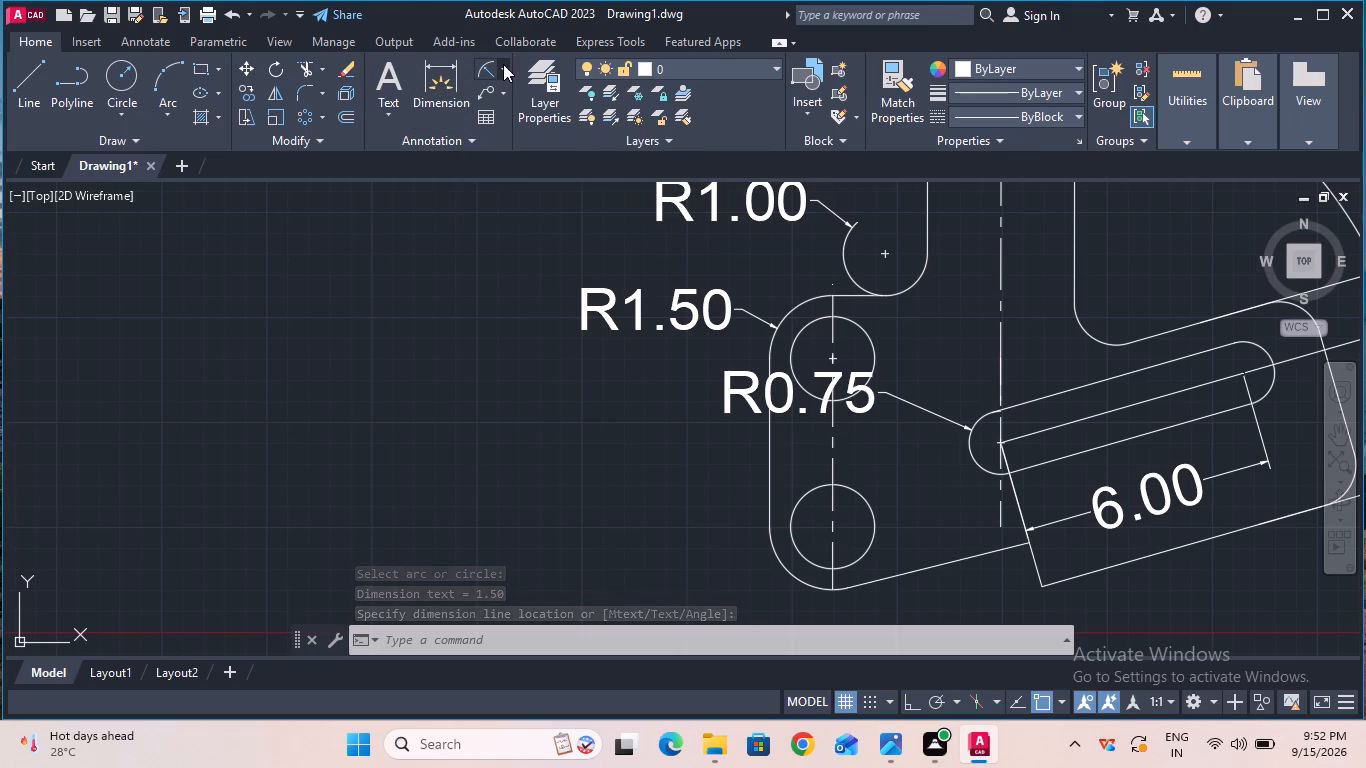
click(528, 314)
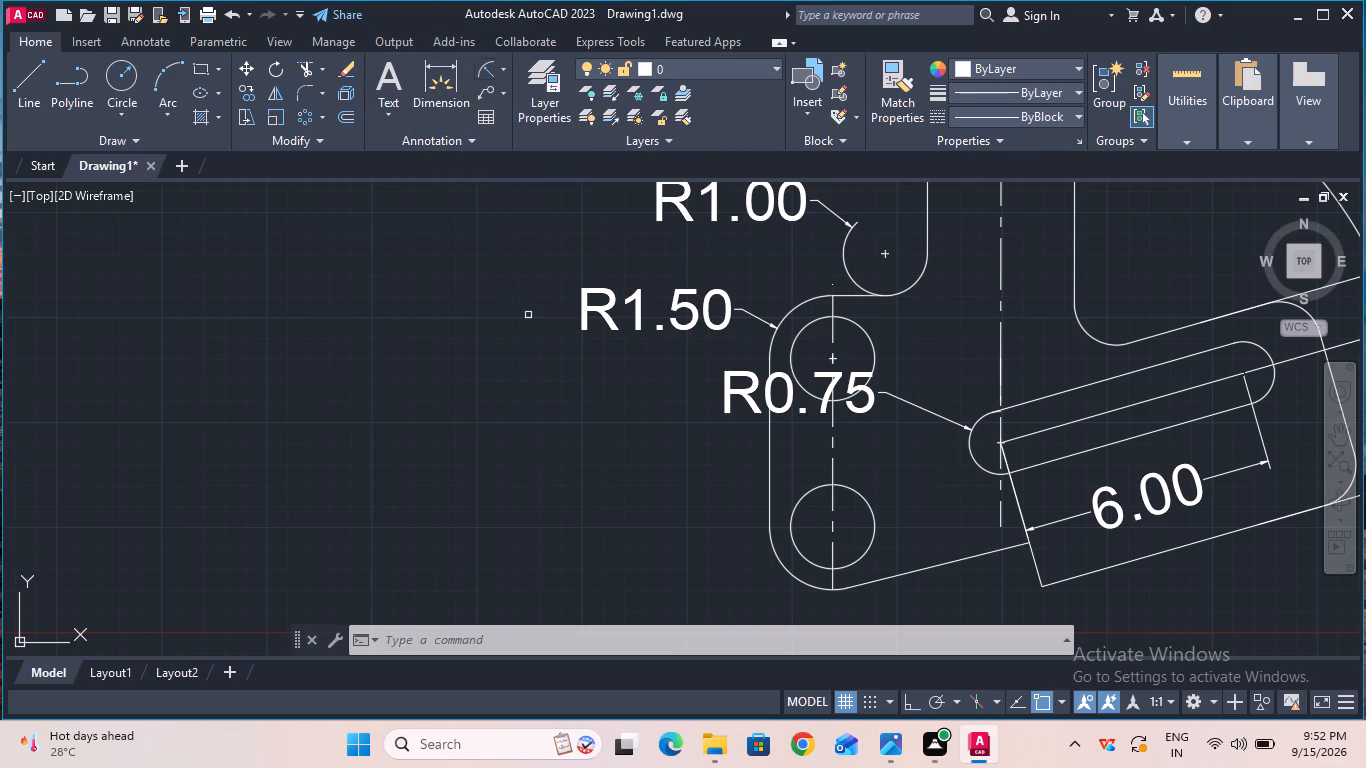
click(793, 513)
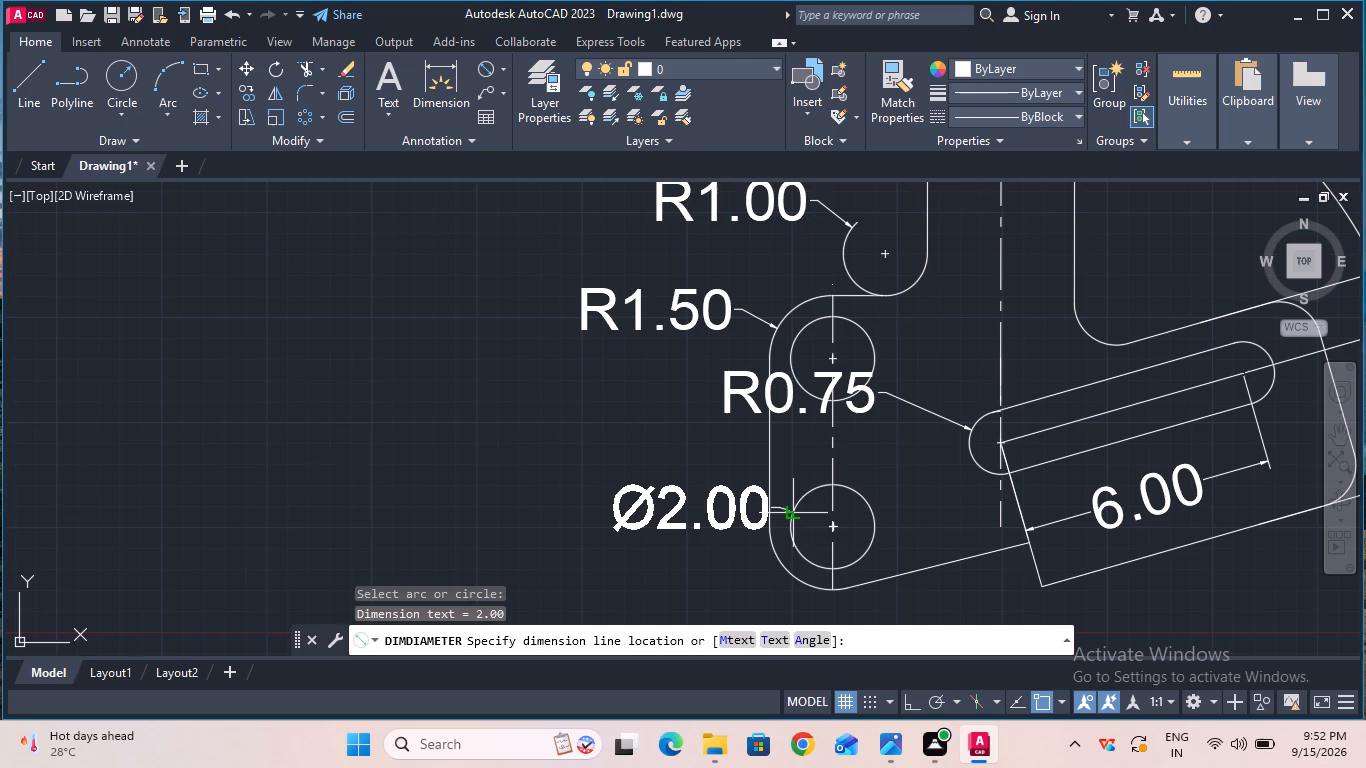
click(742, 491)
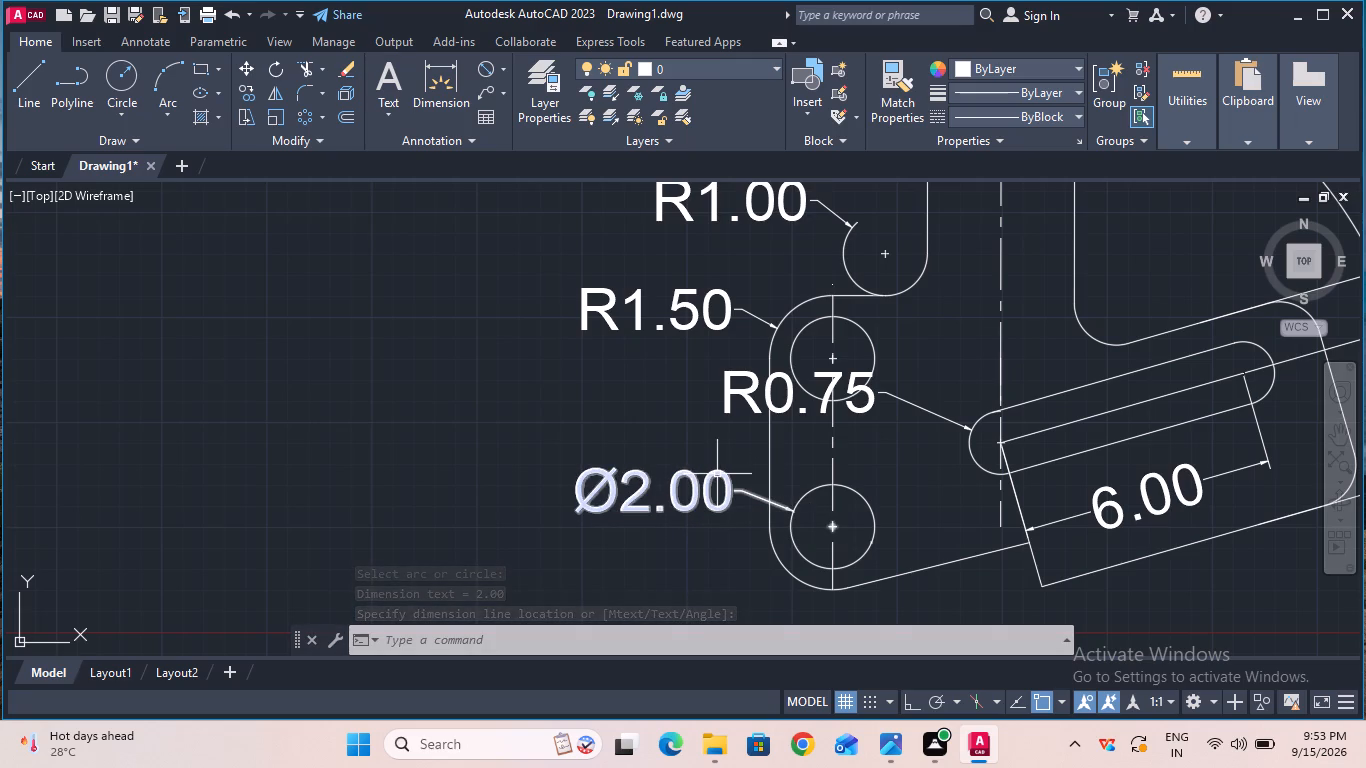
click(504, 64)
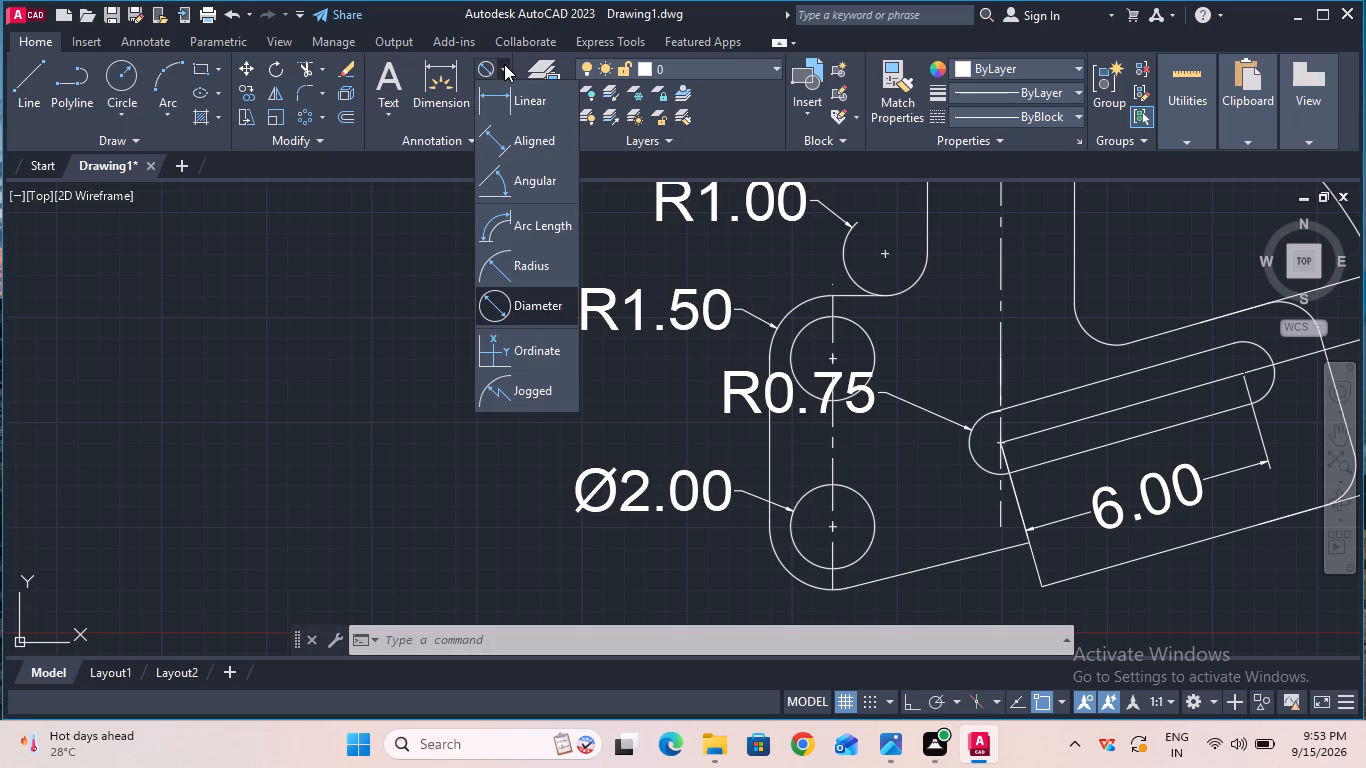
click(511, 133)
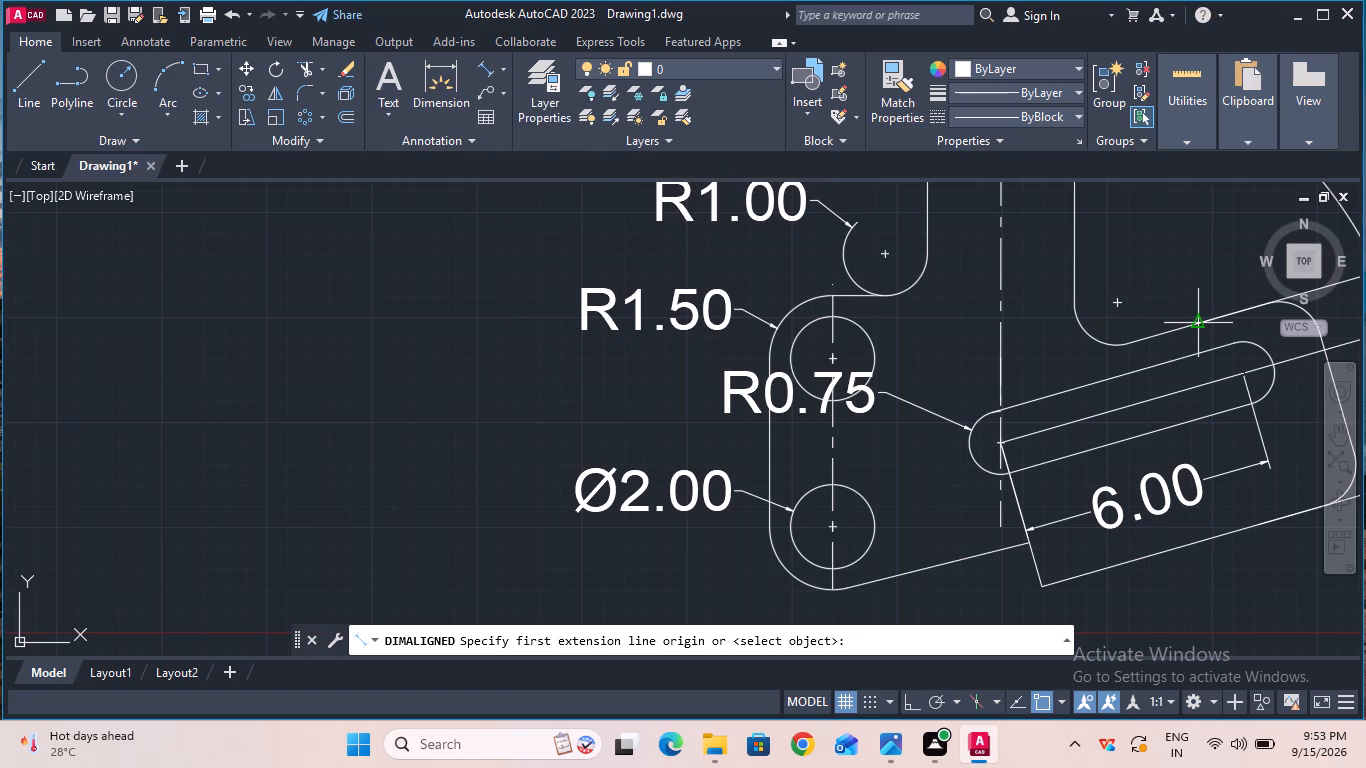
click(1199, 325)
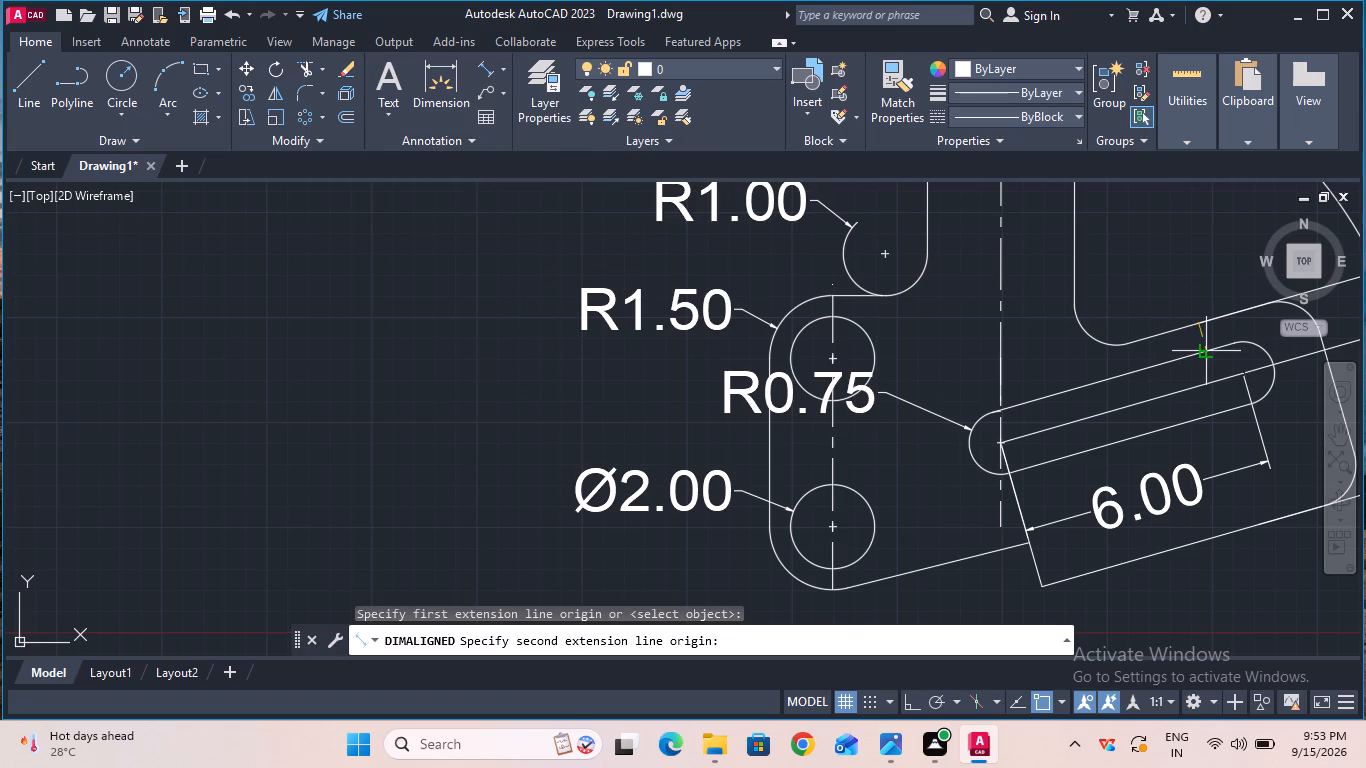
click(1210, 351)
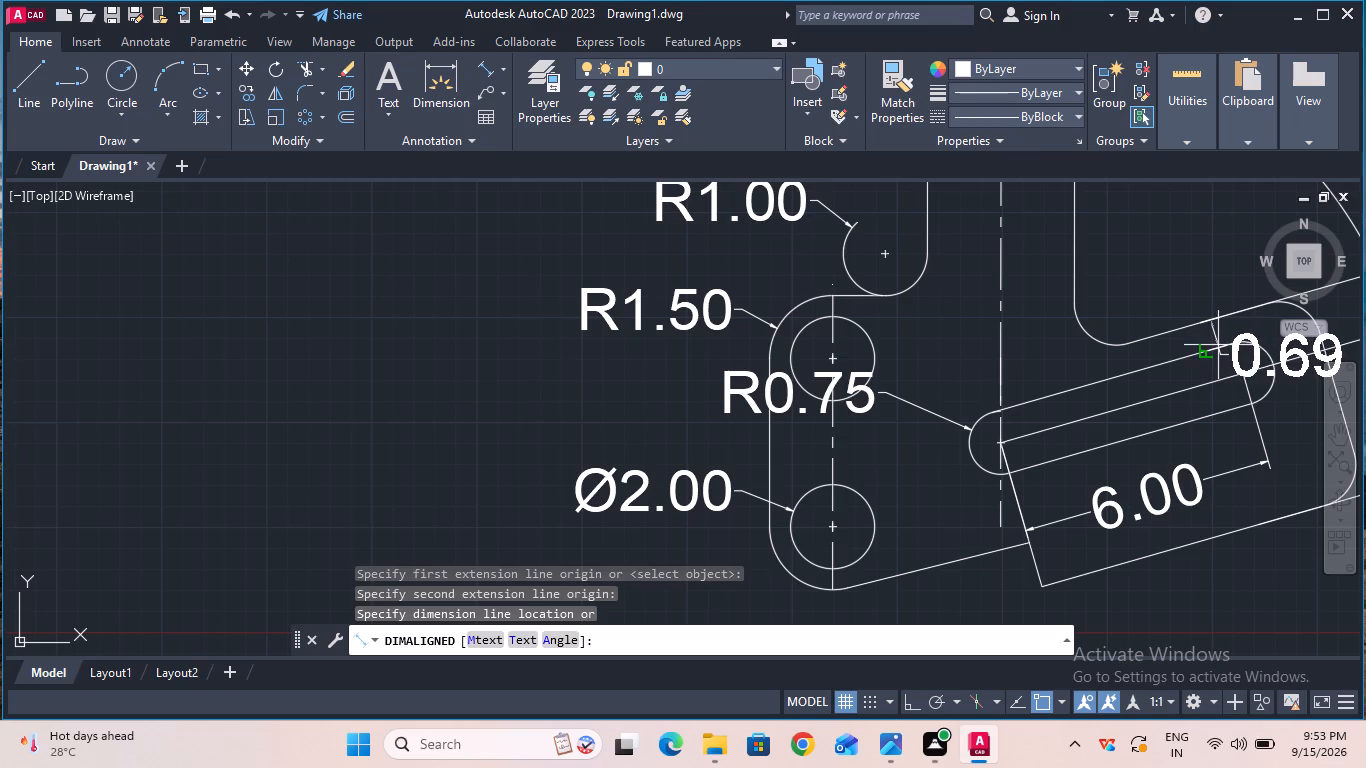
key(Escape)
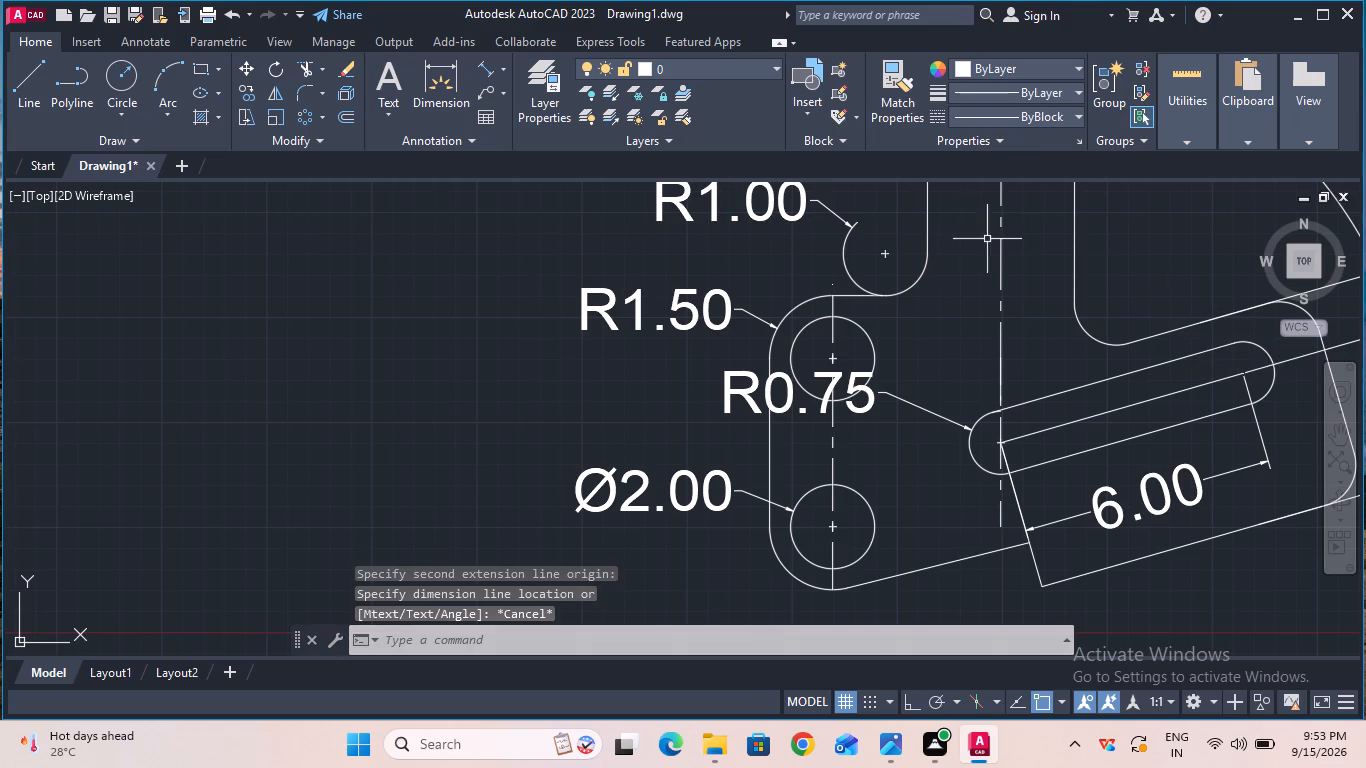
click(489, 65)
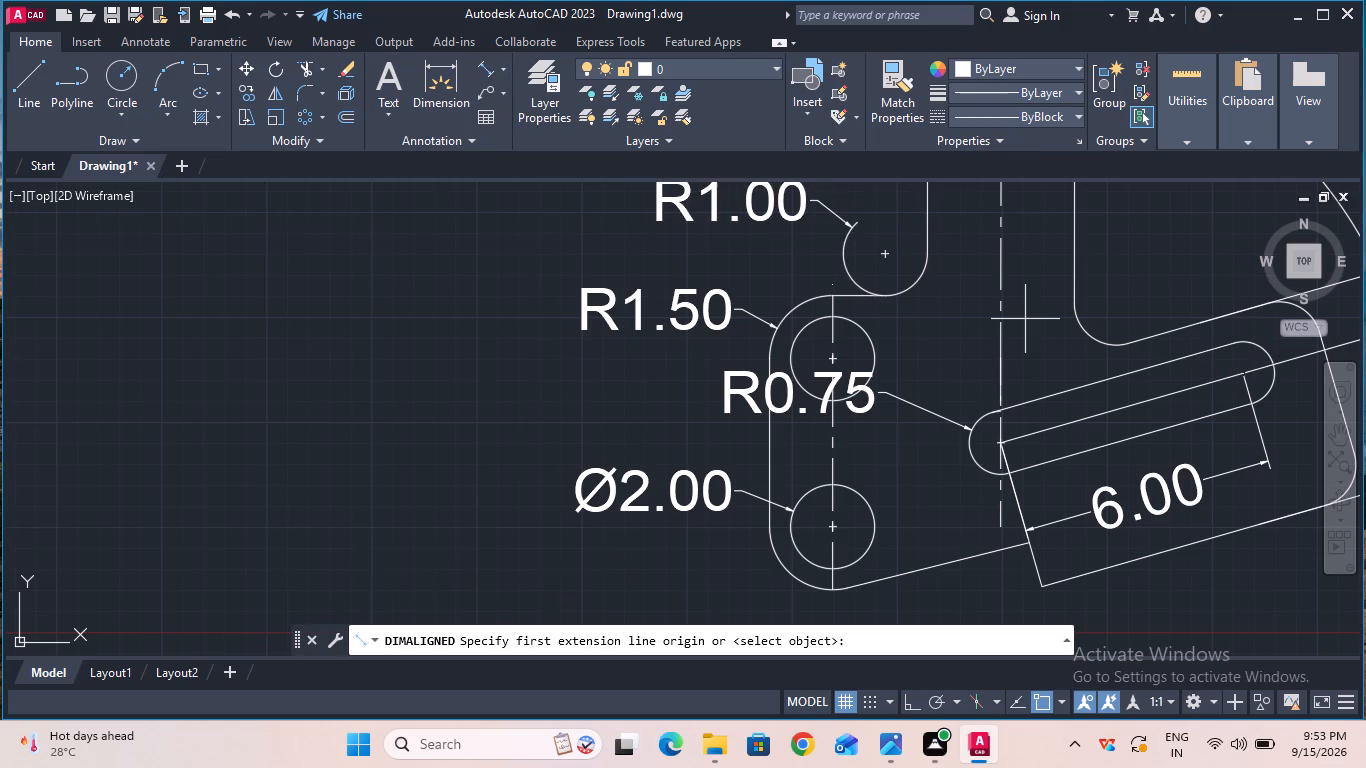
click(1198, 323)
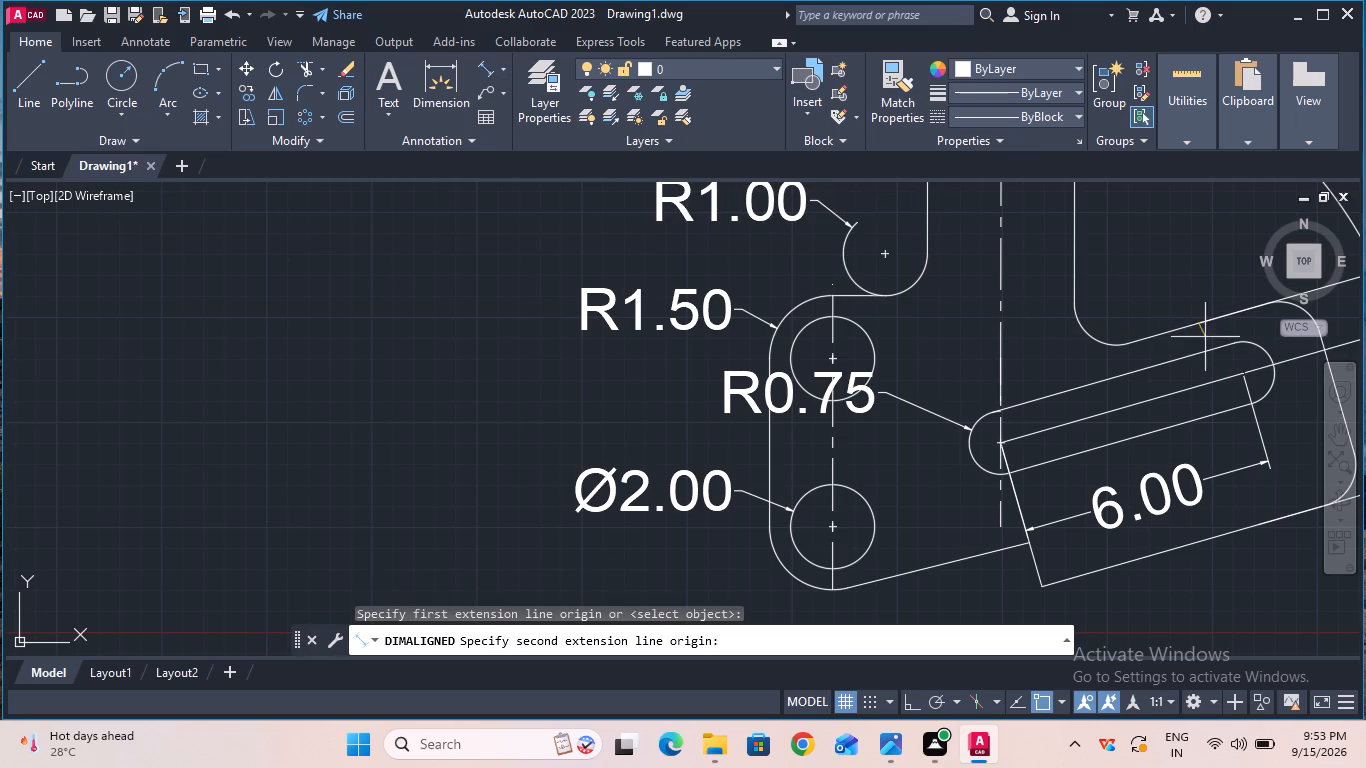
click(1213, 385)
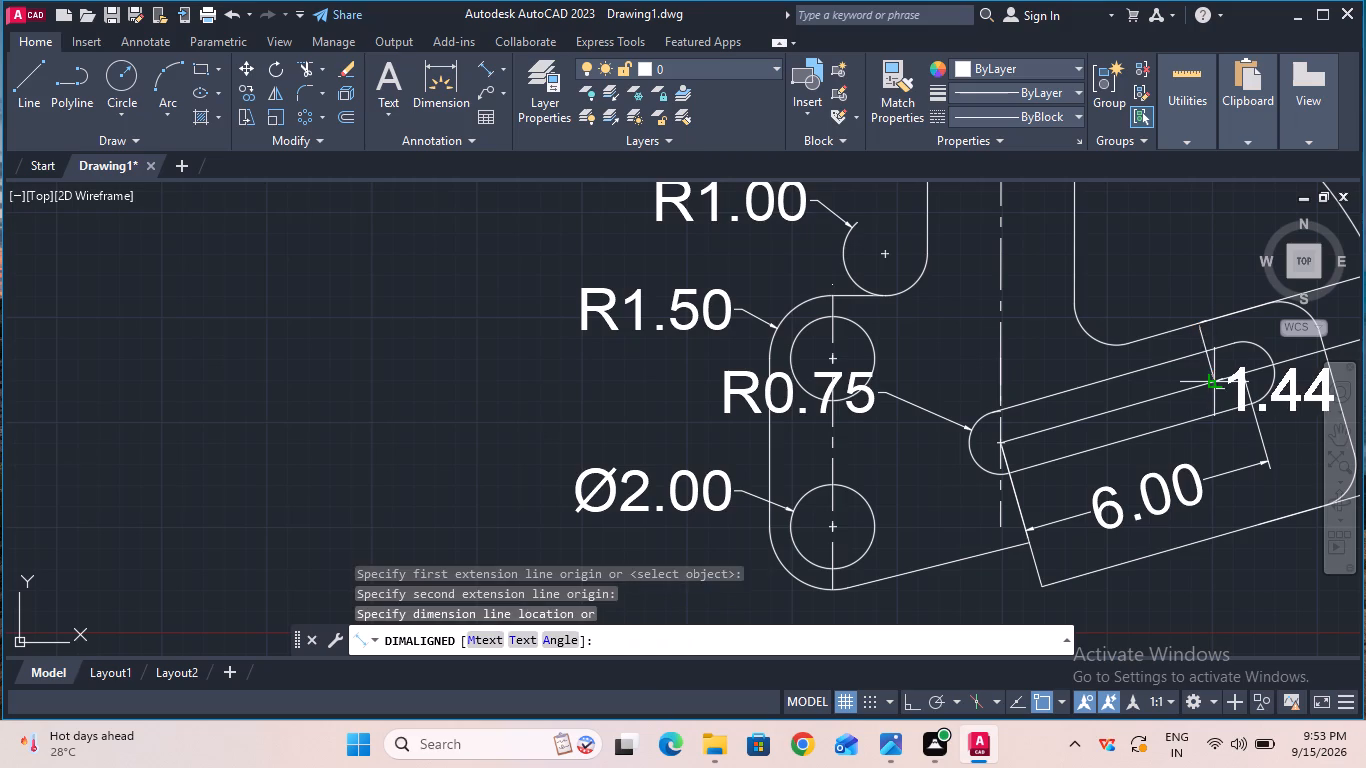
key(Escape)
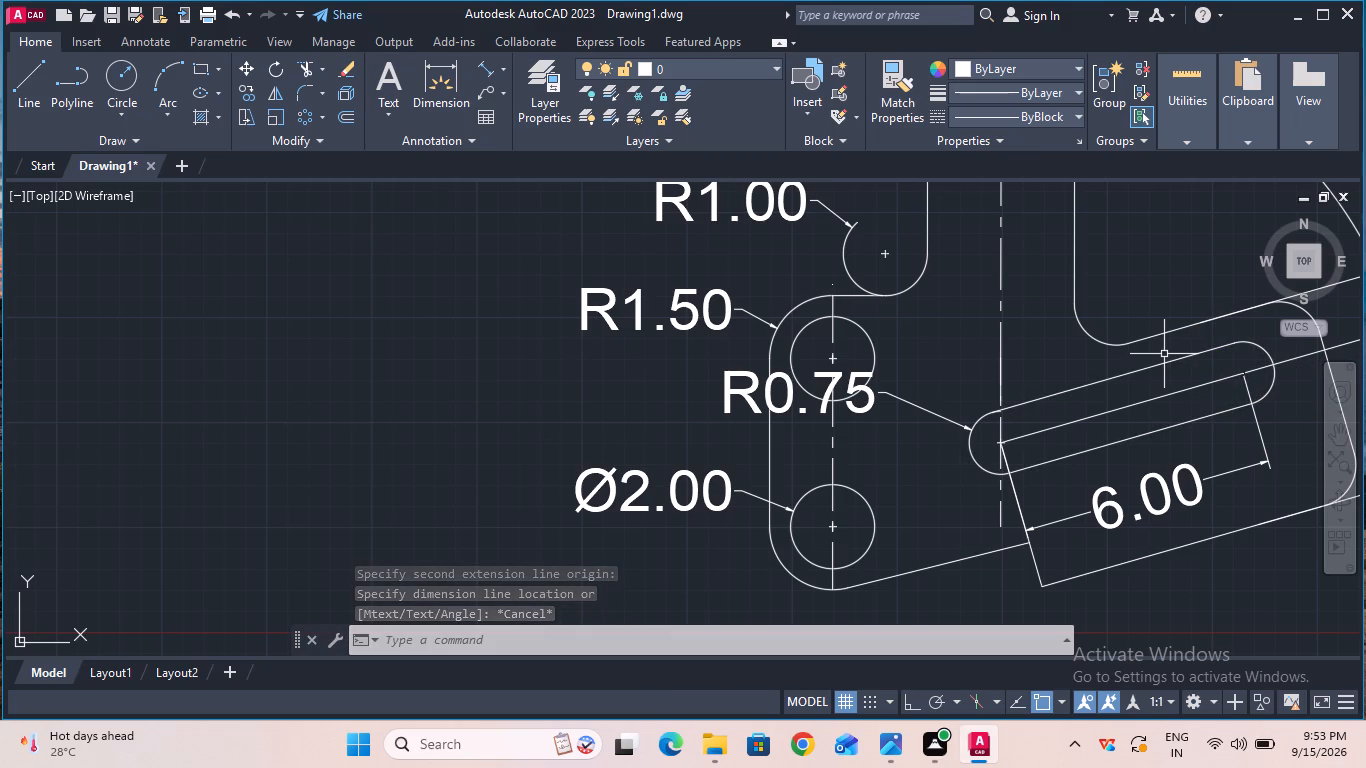
Add a vertical linear dimension from the ring's centre to the stem centreline point level with the upper base hole, placed left of the part.
ctrl+scroll(1164, 354, down, 1)
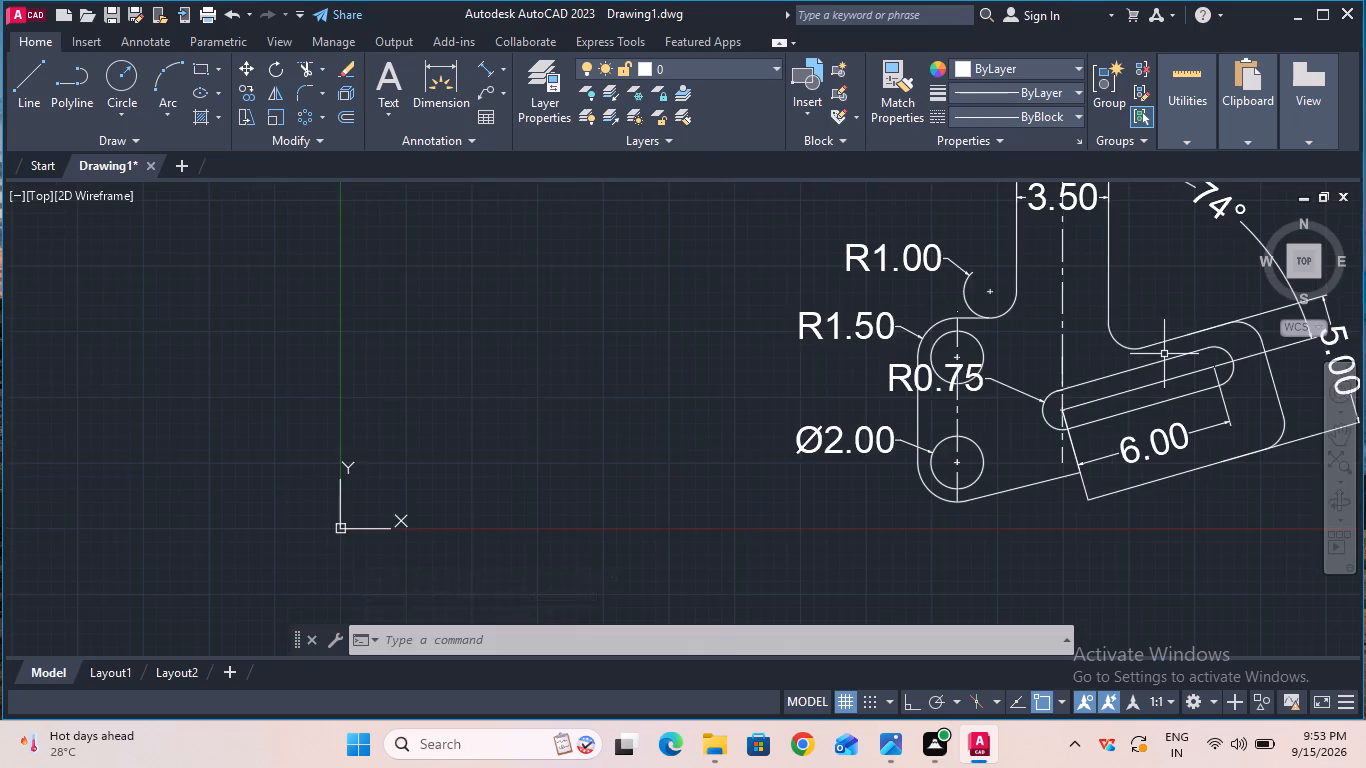
ctrl+scroll(1164, 354, down, 3)
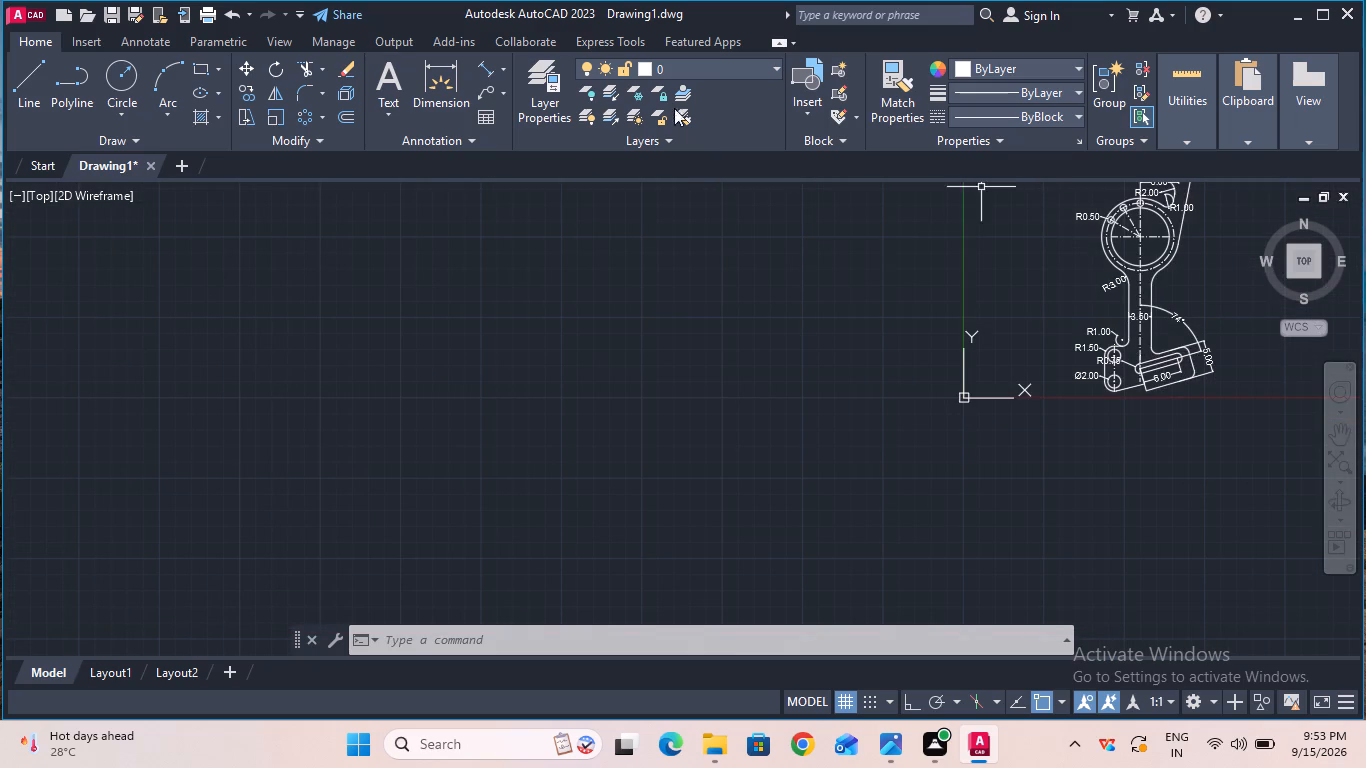
click(500, 59)
click(497, 89)
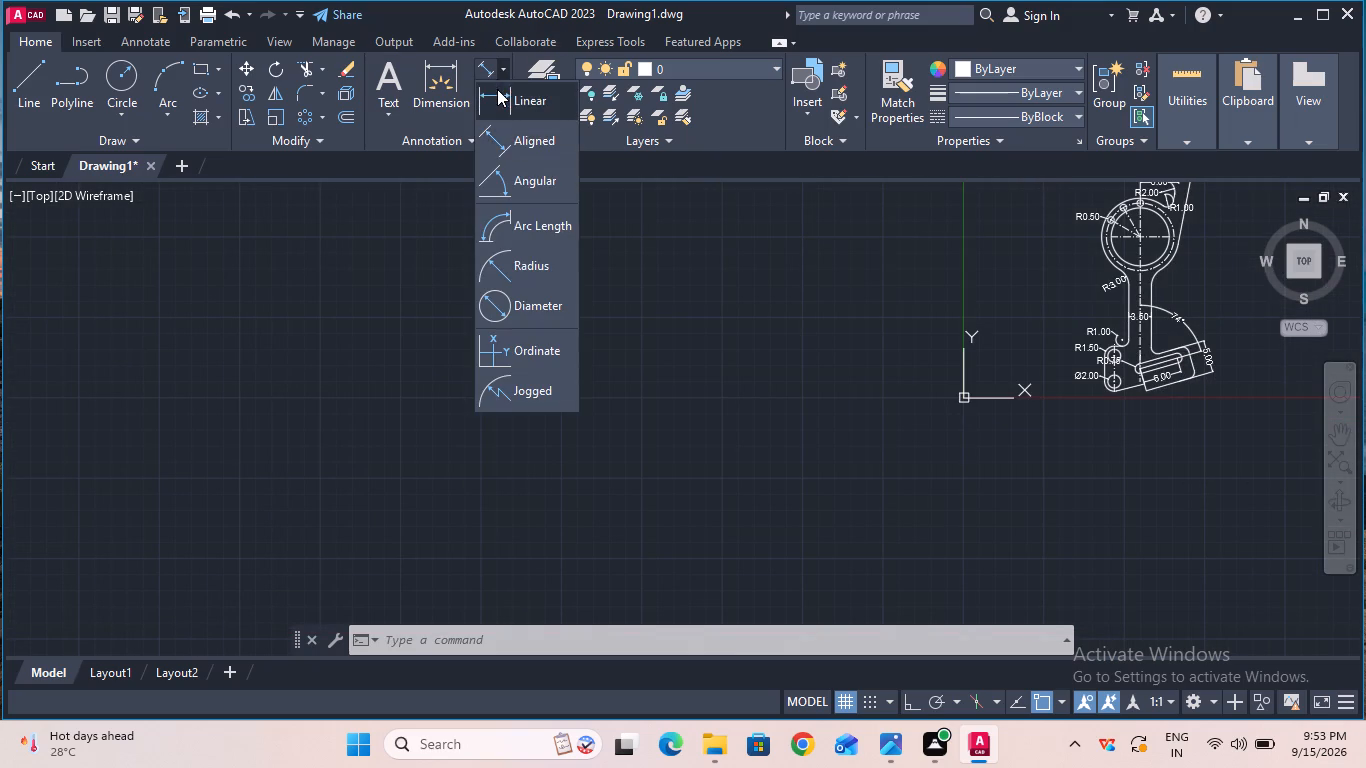
click(1144, 238)
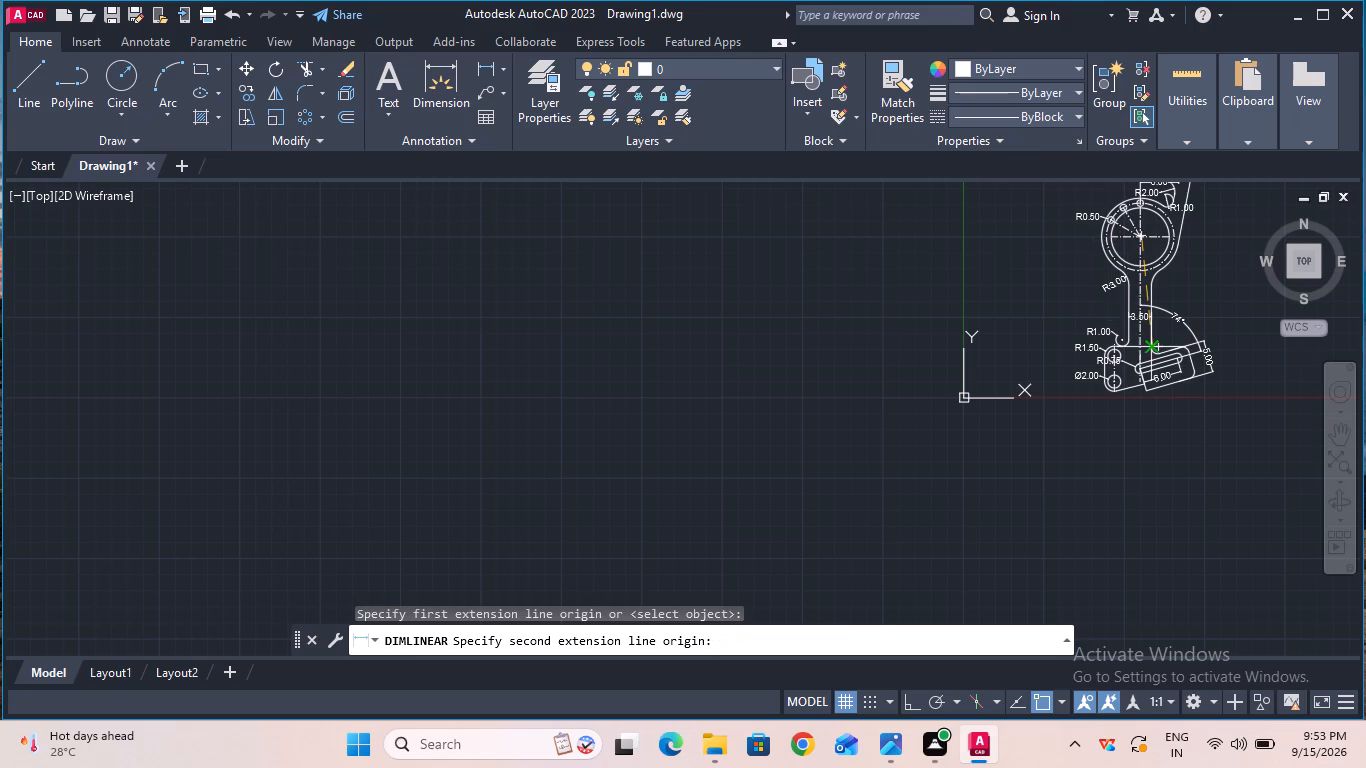
click(1141, 356)
click(1041, 353)
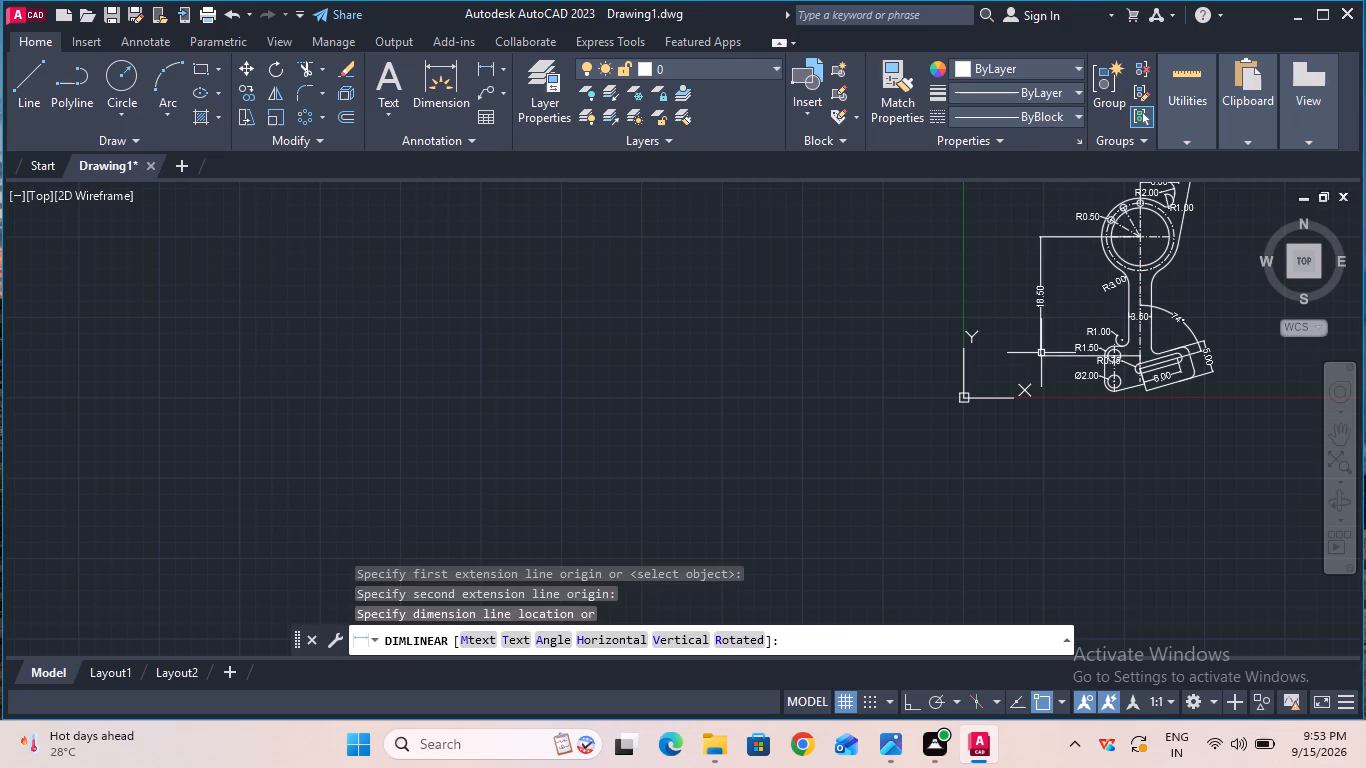
Add a vertical linear dimension between the stem centreline points level with the base's upper and lower holes, aligned beneath the 18.50 dimension.
ctrl+scroll(1110, 352, up, 4)
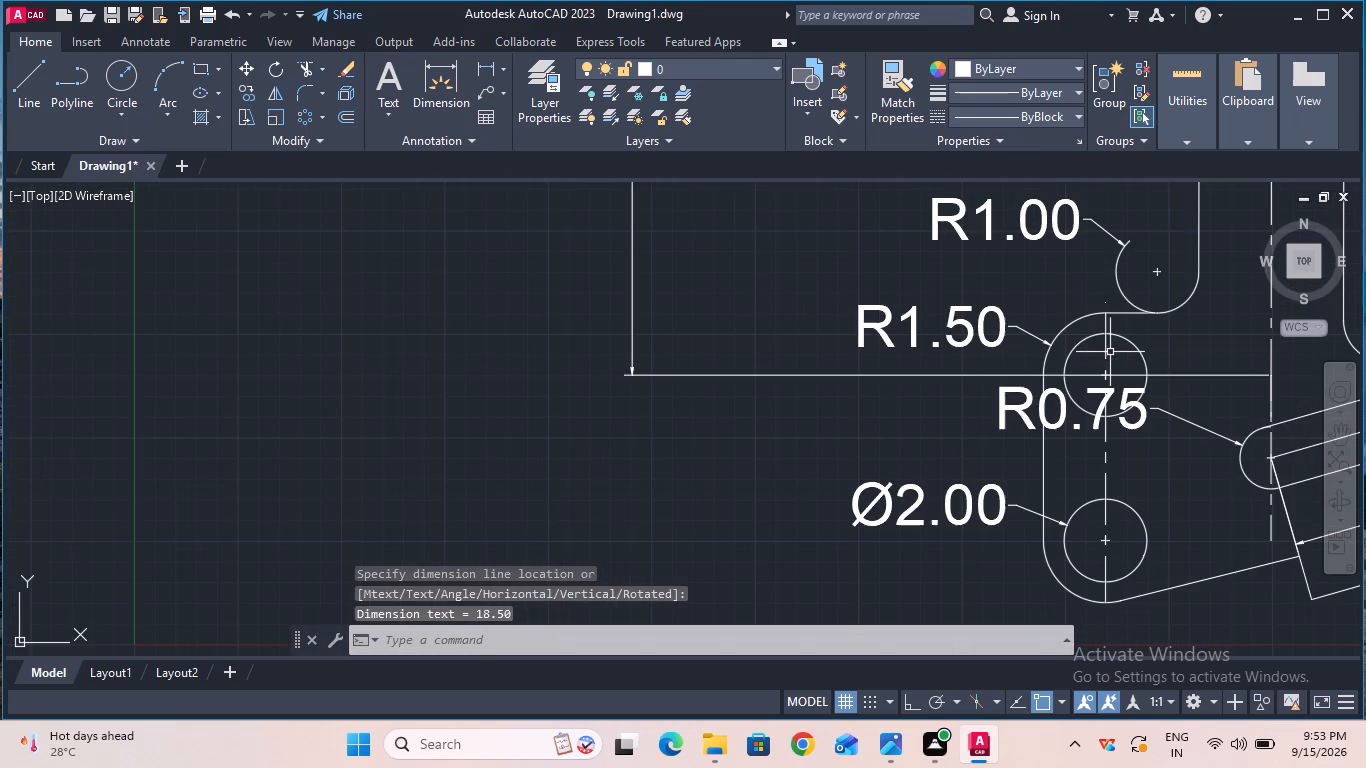
click(483, 72)
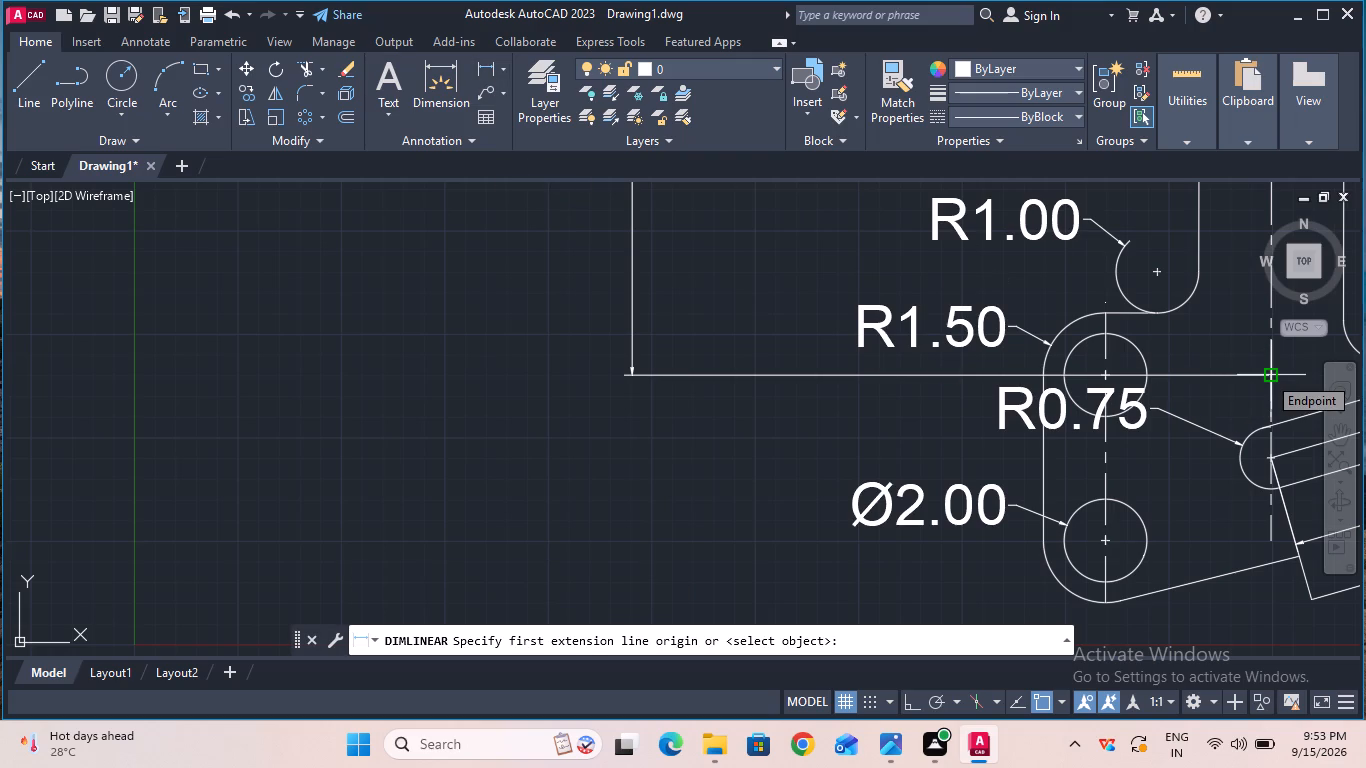
click(1267, 375)
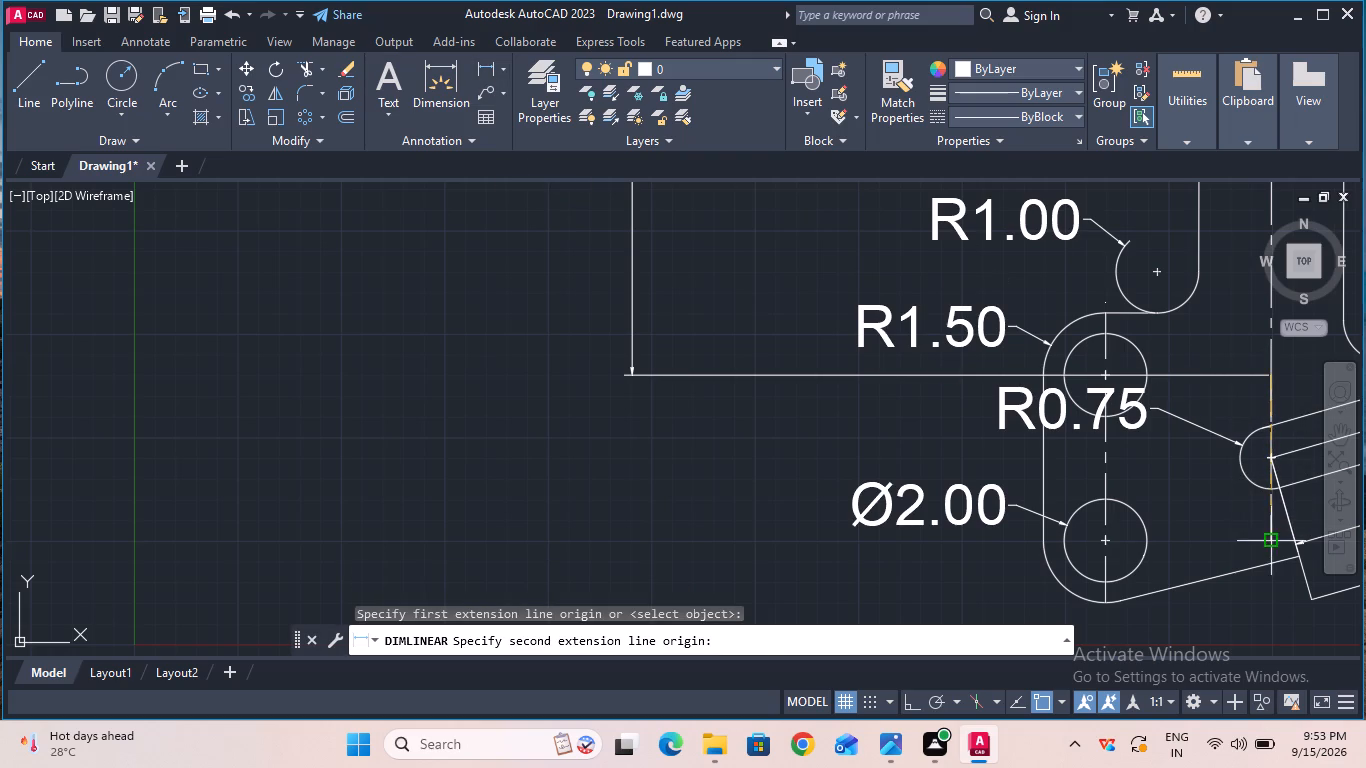
click(1269, 546)
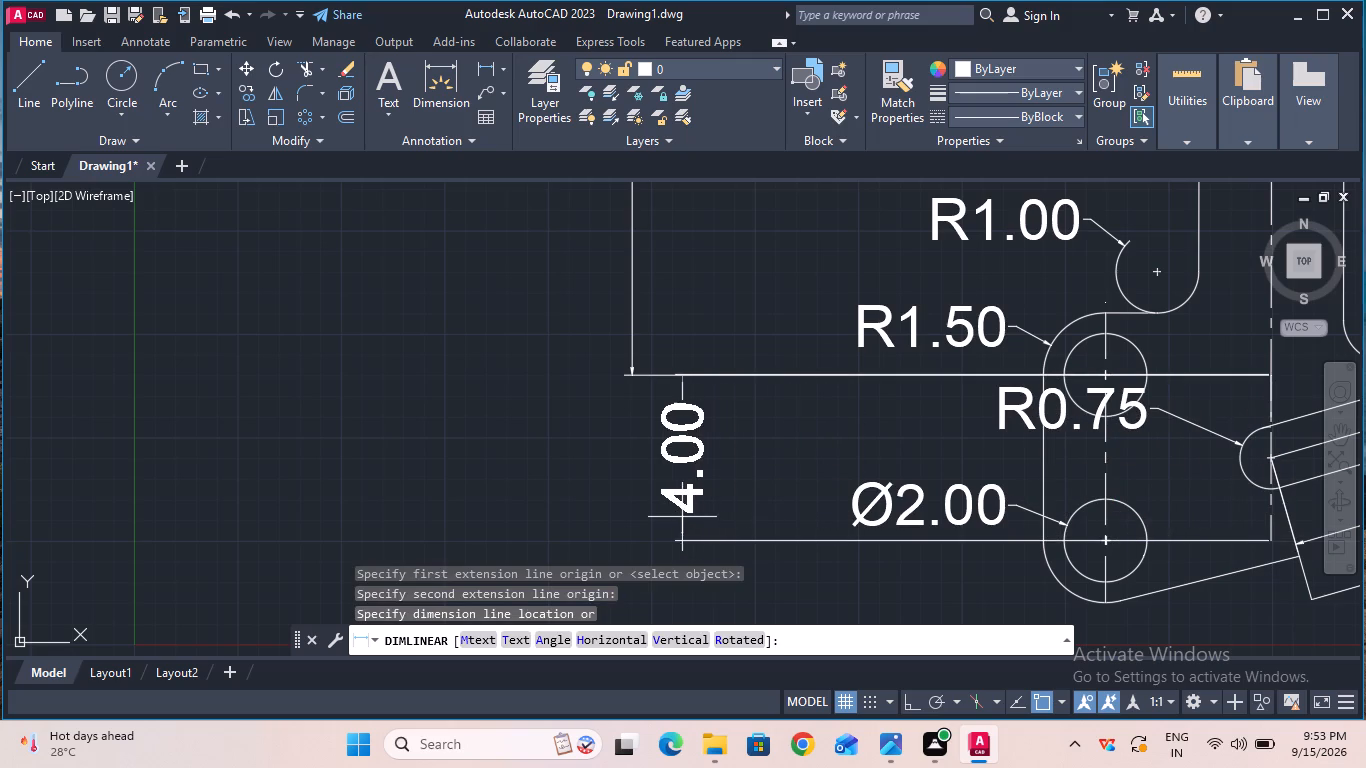
click(636, 518)
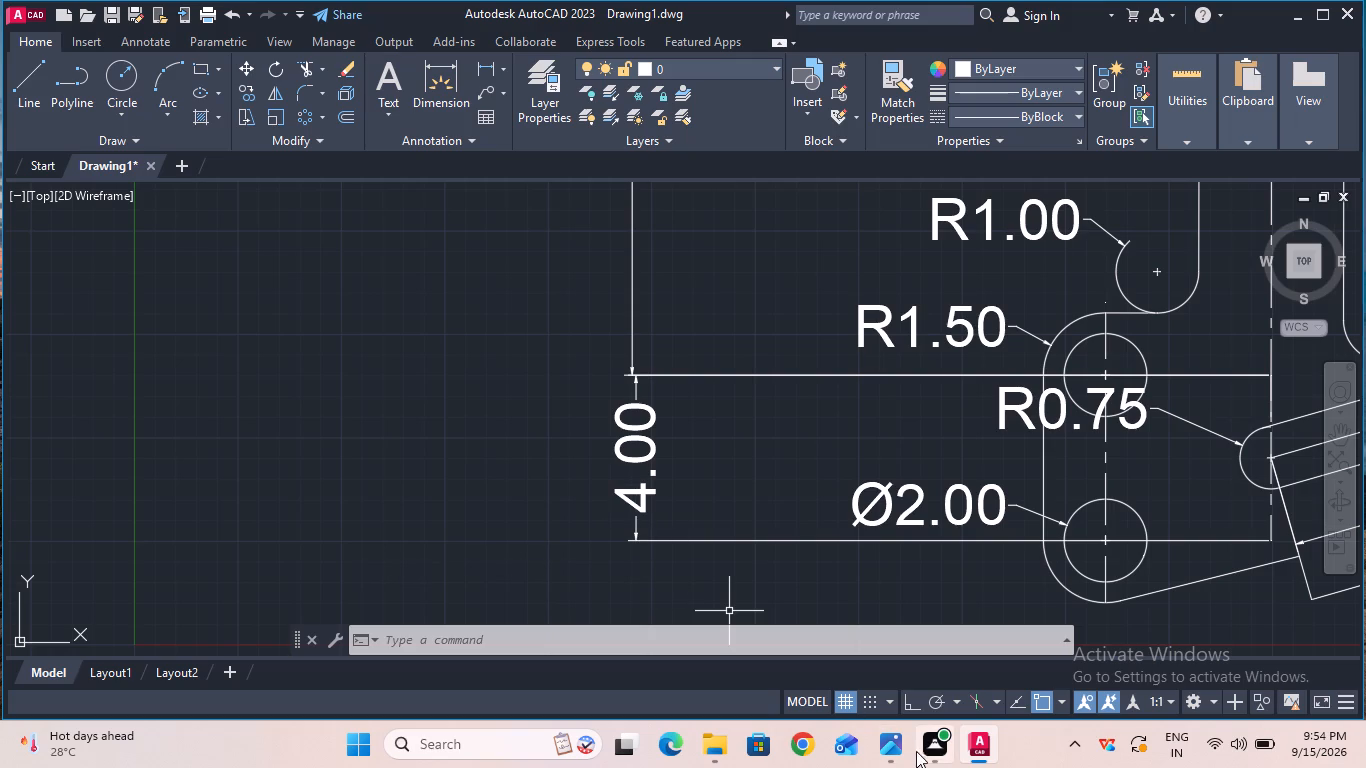
Add a vertical linear dimension from the ring's centre to a point 10 directly above it, placed to the right of the part.
click(1011, 736)
ctrl+scroll(898, 506, down, 4)
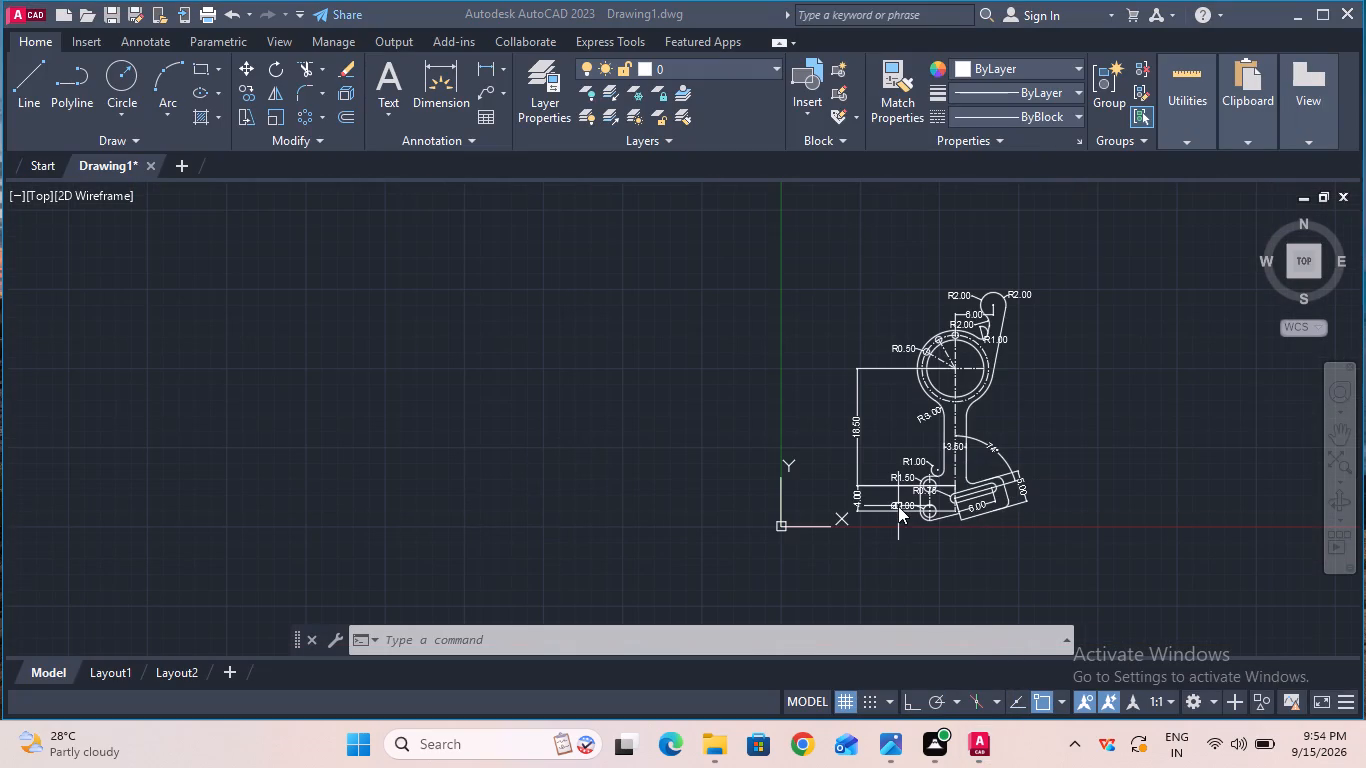
ctrl+scroll(898, 506, up, 1)
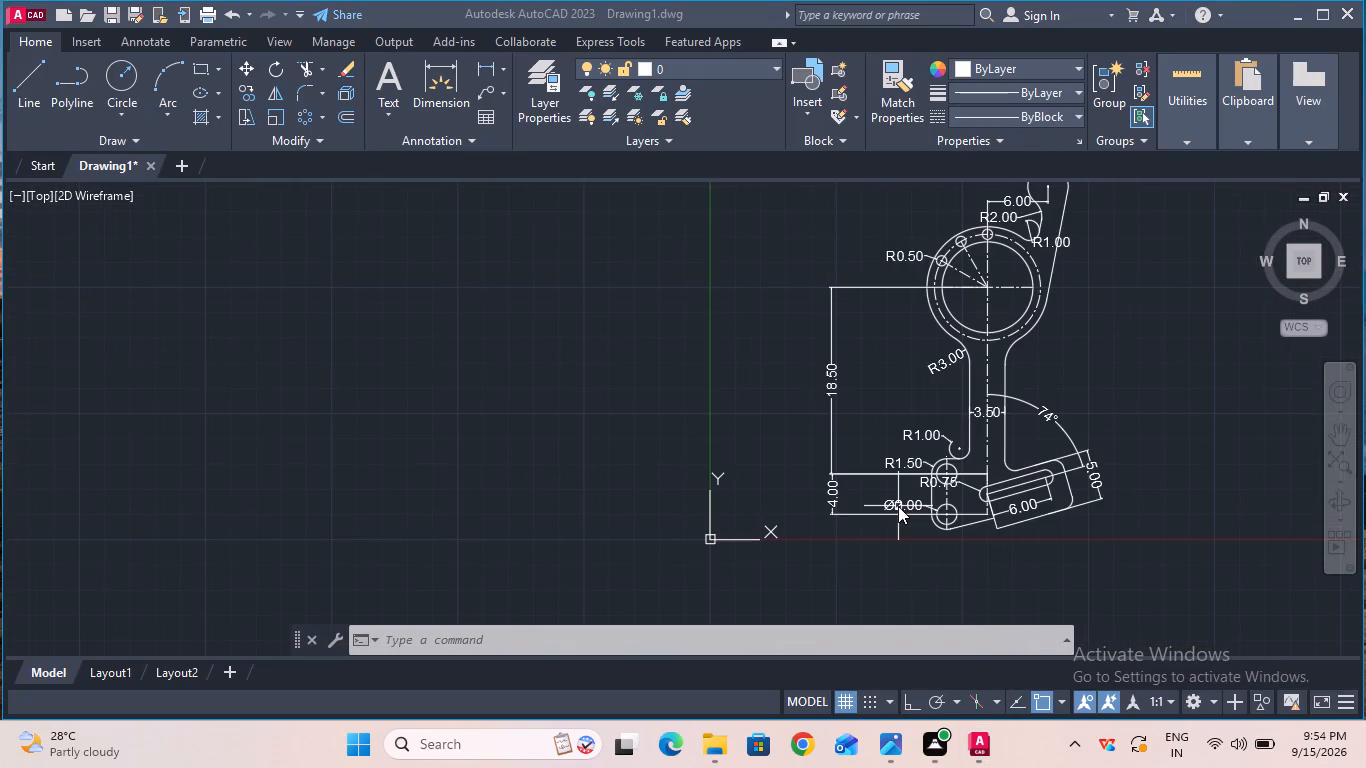
ctrl+scroll(898, 506, down, 1)
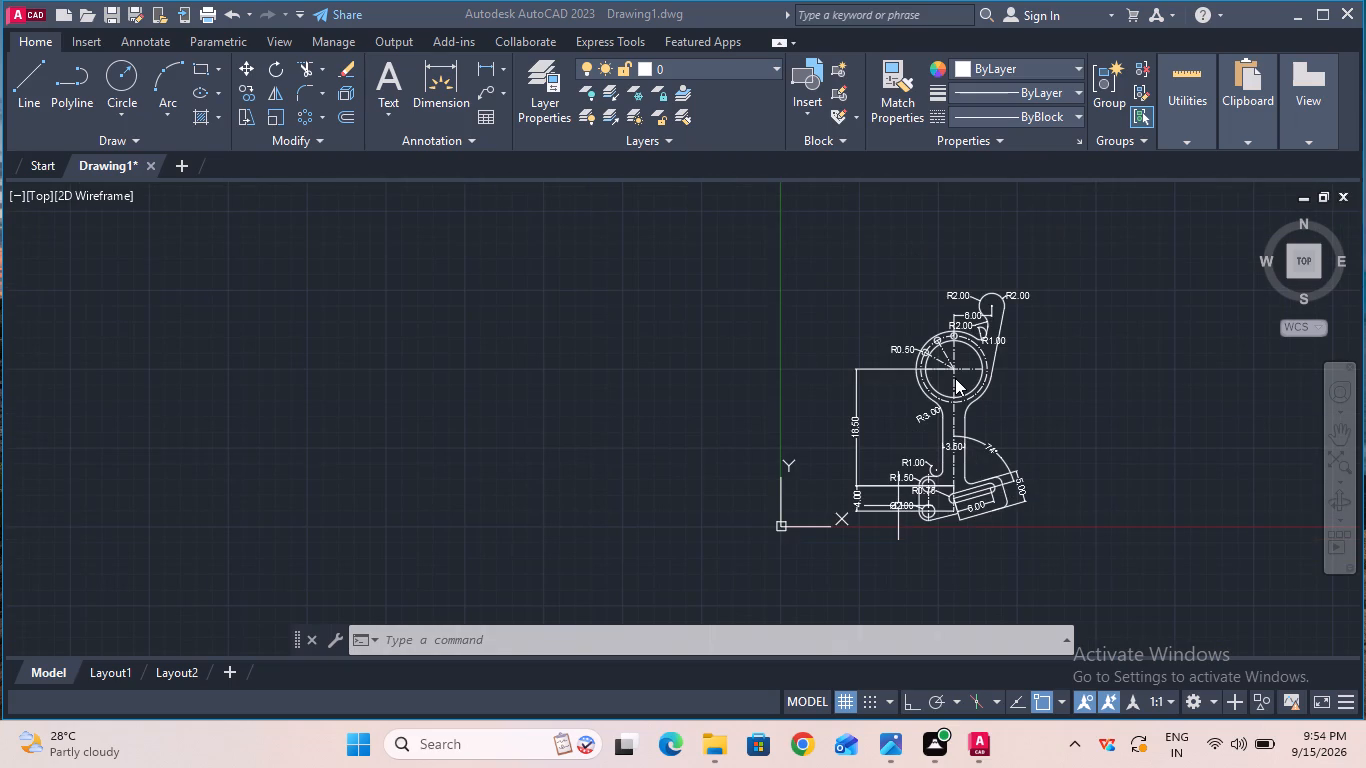
ctrl+scroll(955, 378, up, 1)
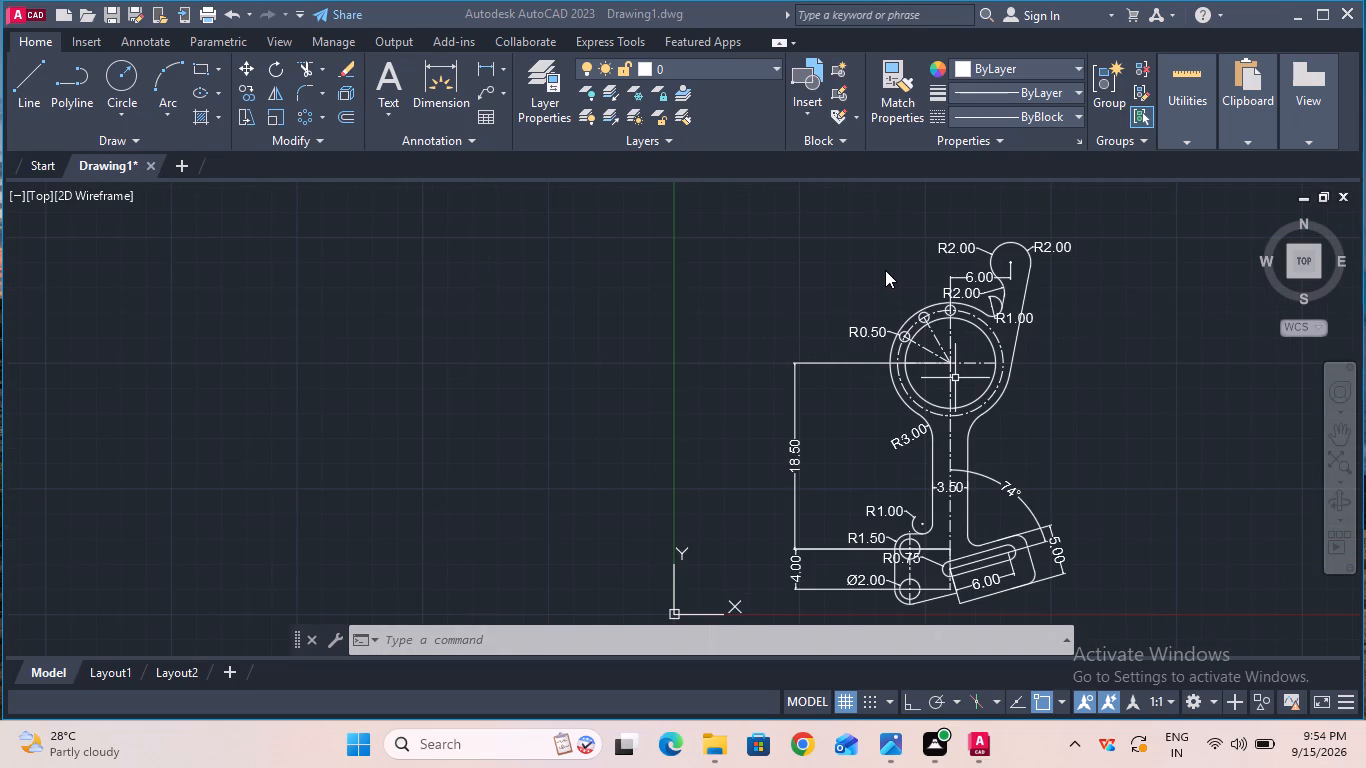
click(489, 68)
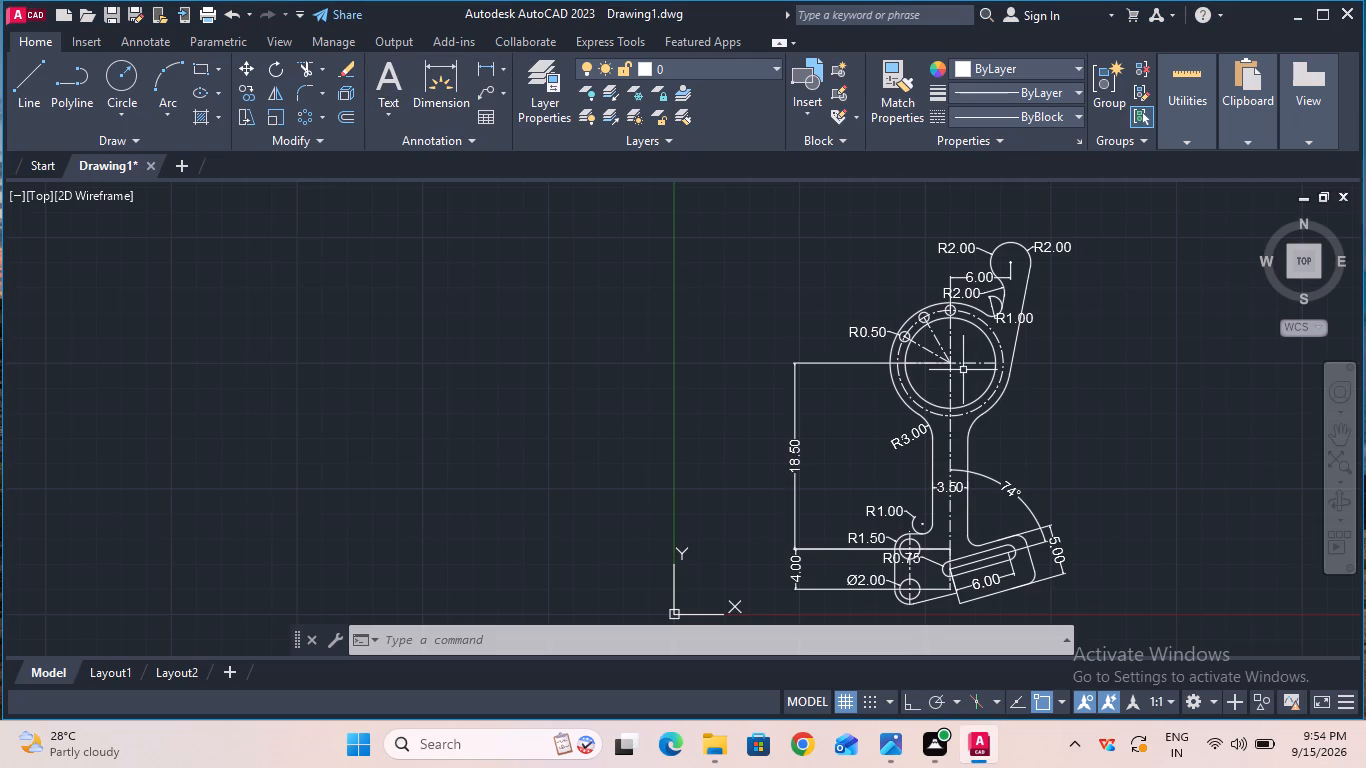
click(487, 71)
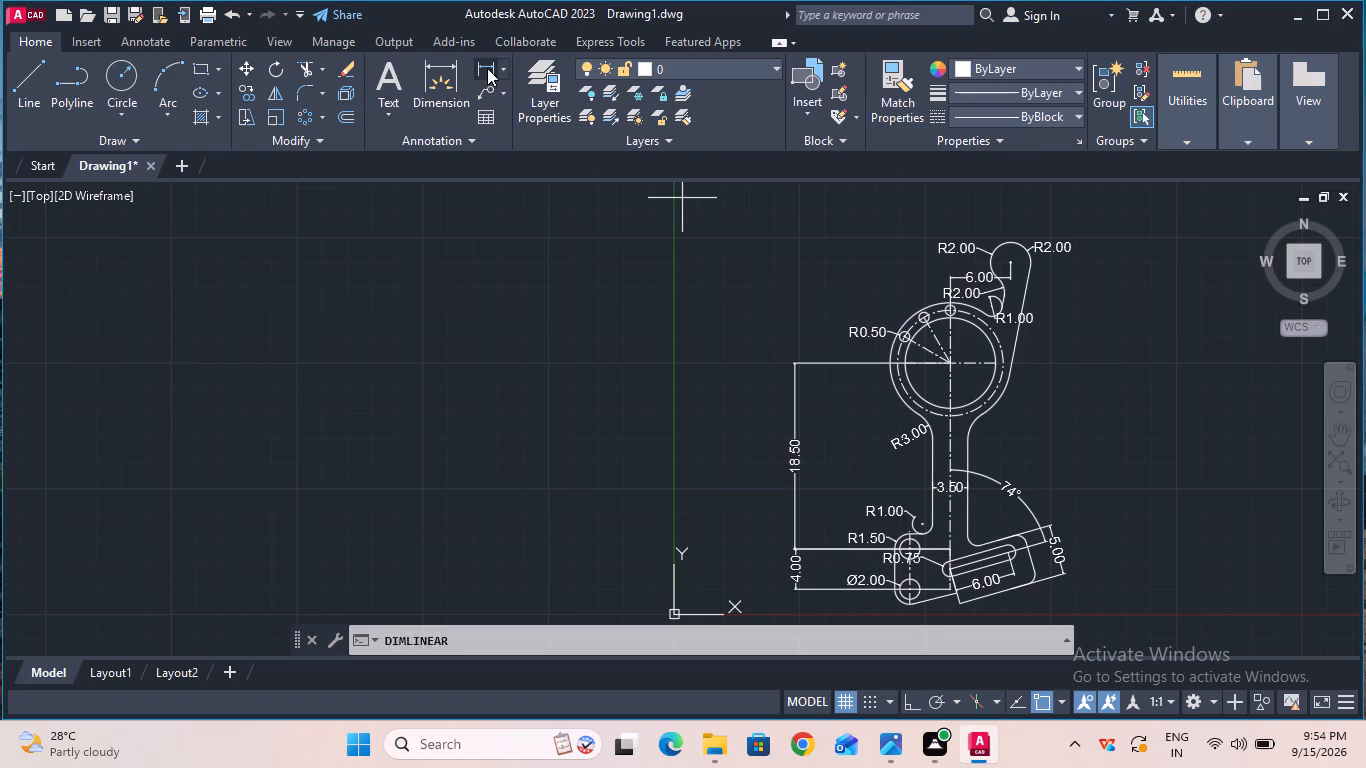
click(953, 362)
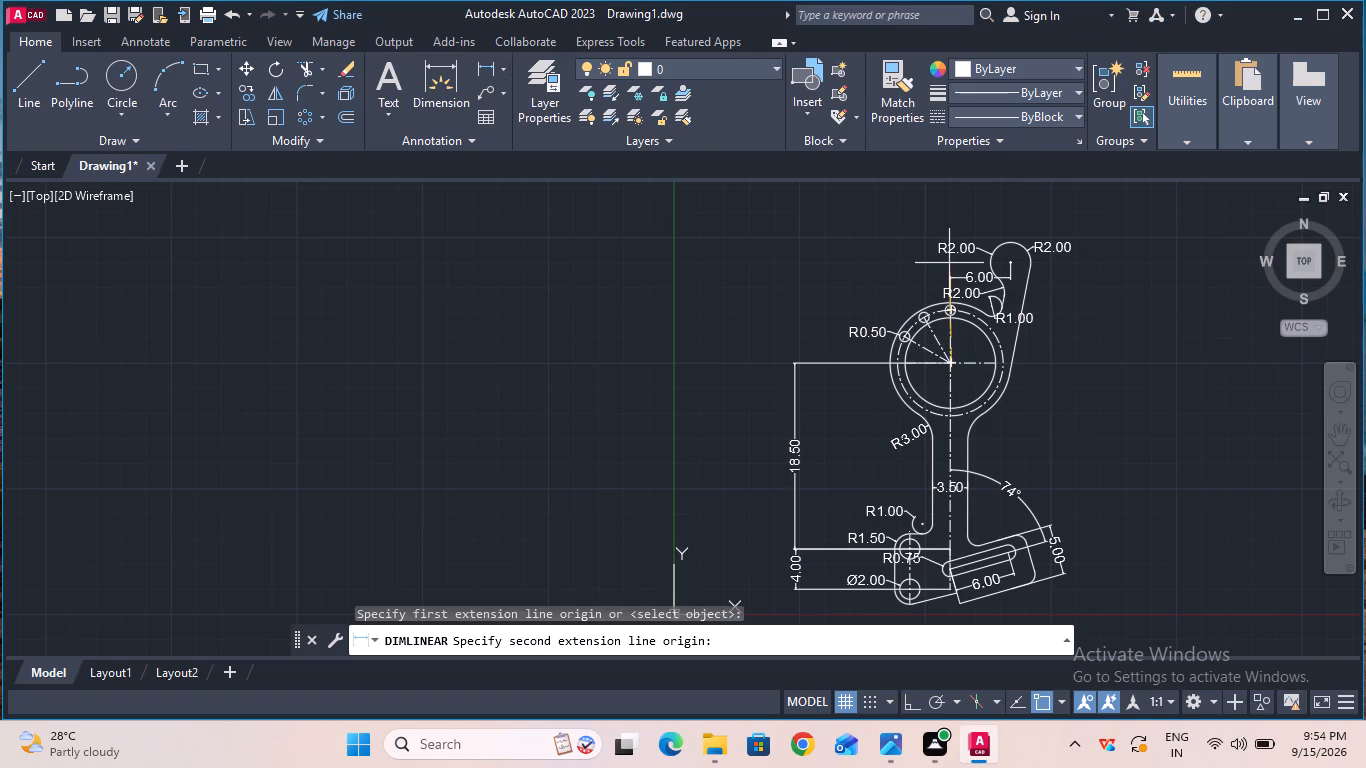
text(10)
key(Return)
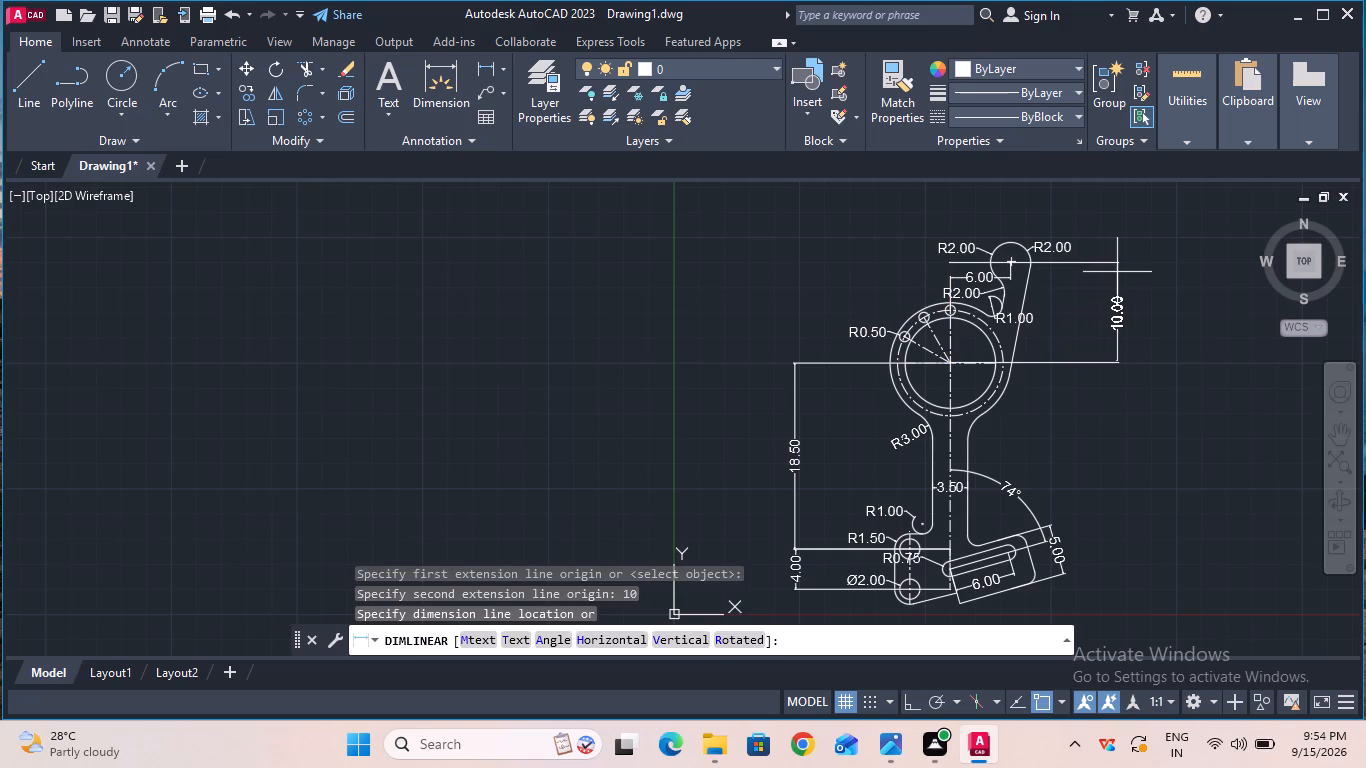
click(1133, 274)
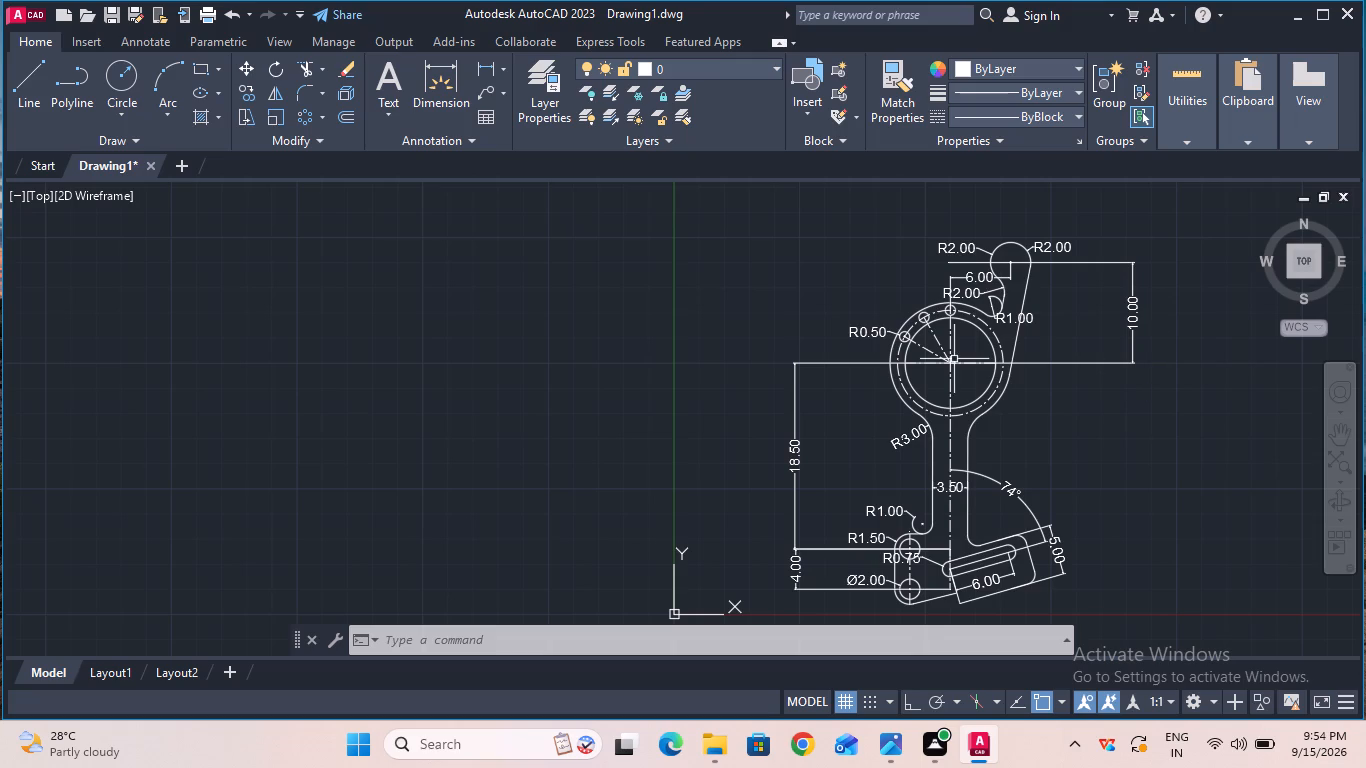
Add a radius dimension to the ring's dash-dot centreline circle, placed outside the ring to its left.
click(500, 69)
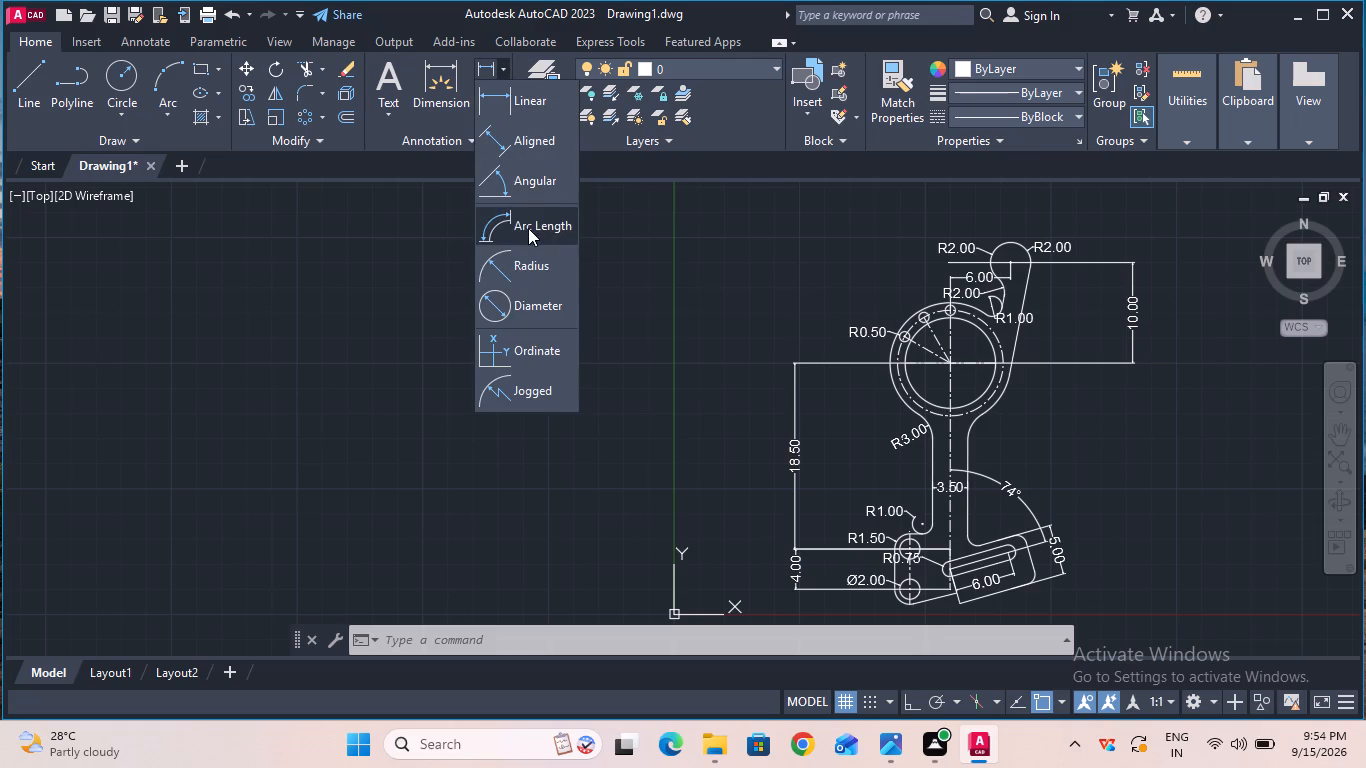
click(530, 267)
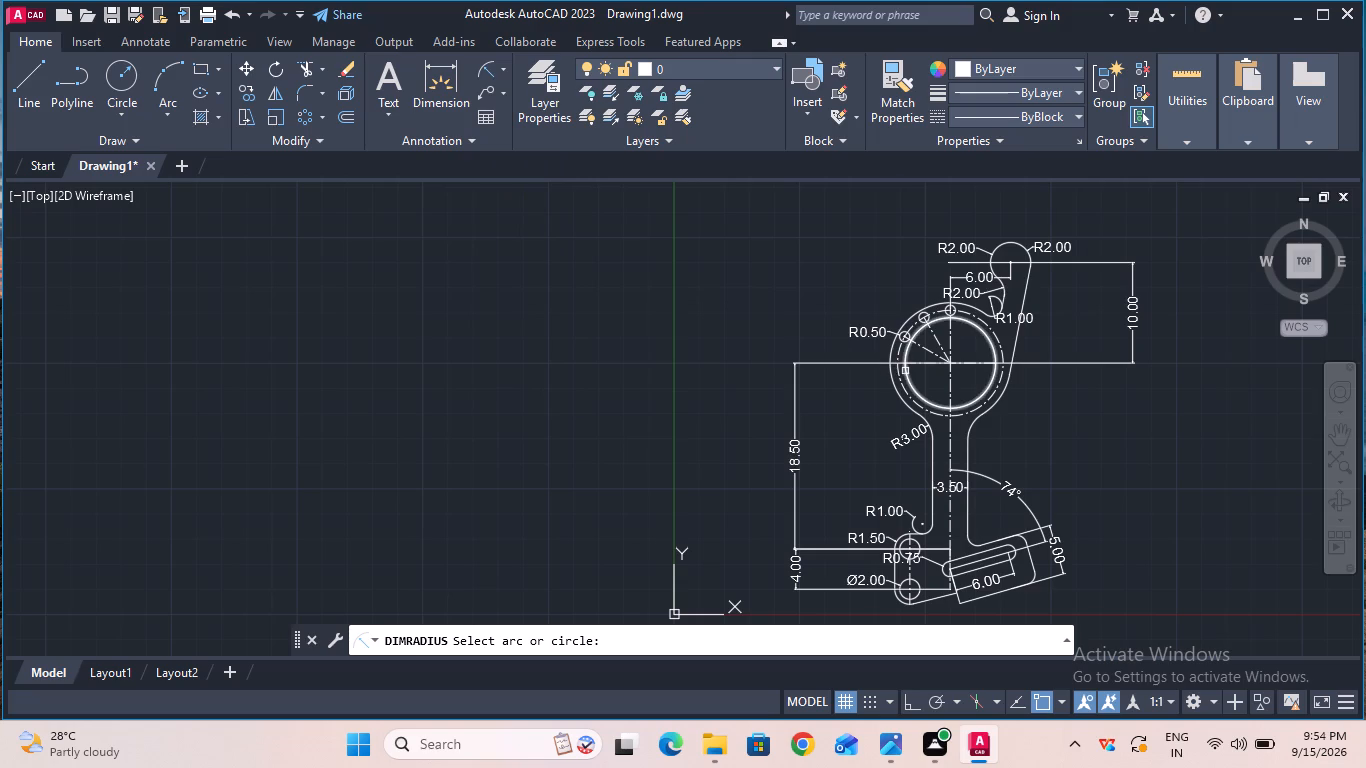
click(901, 380)
click(876, 384)
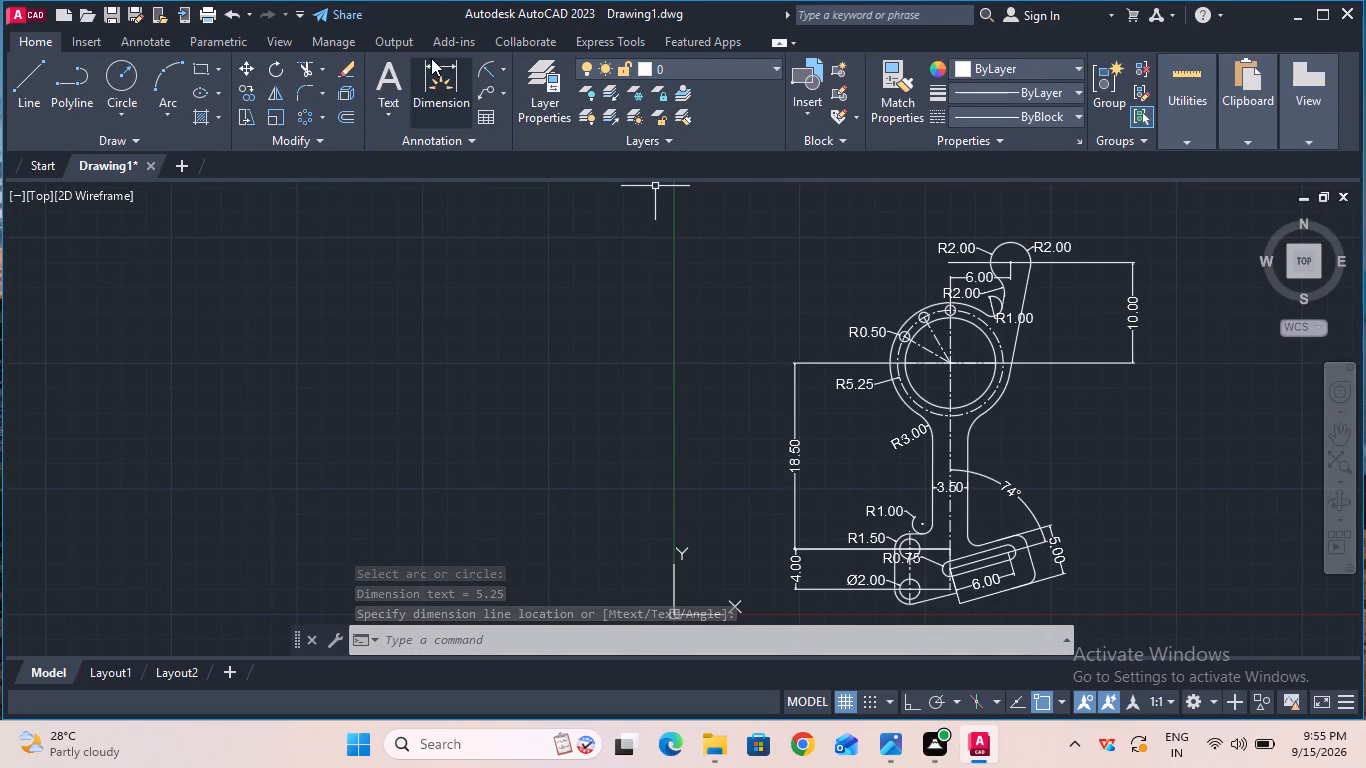
Add a diameter dimension to the ring's outer edge, placed outside the ring to its lower right.
click(500, 62)
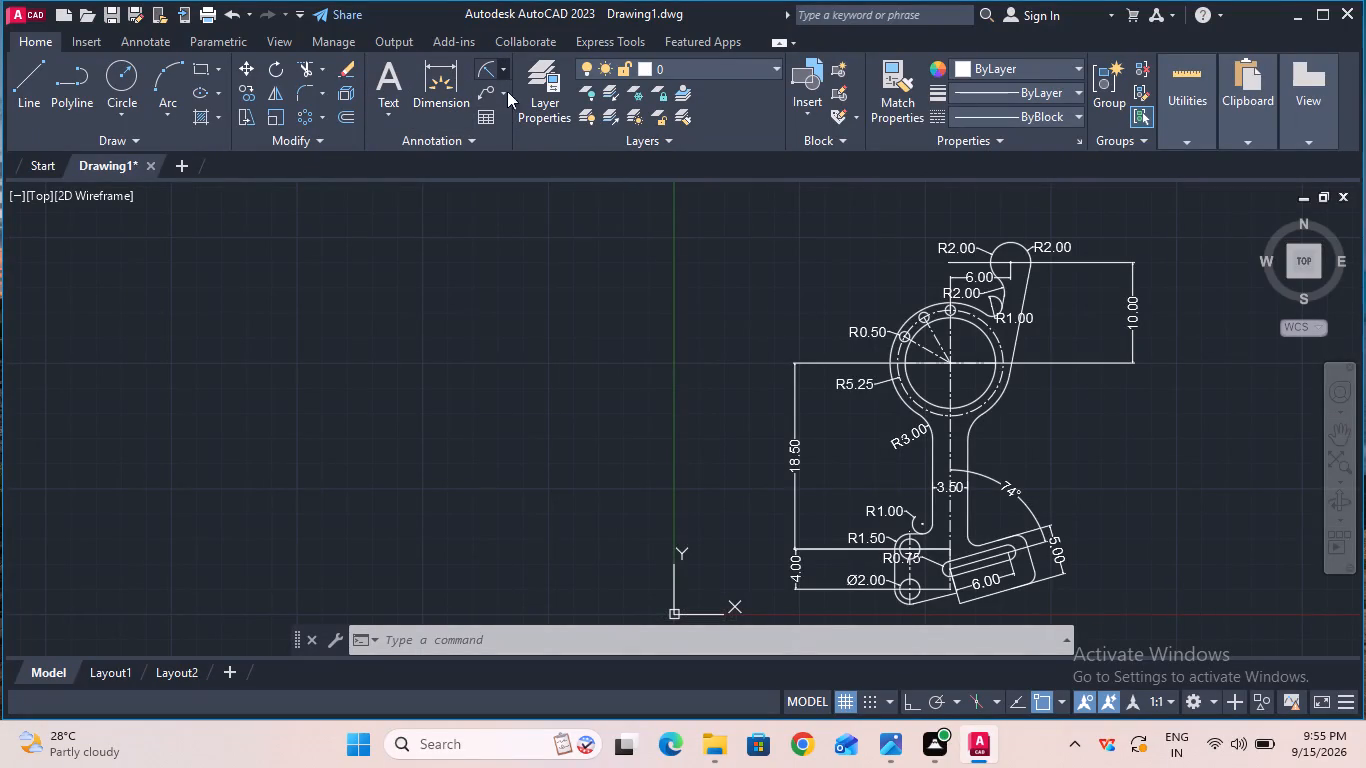
click(525, 299)
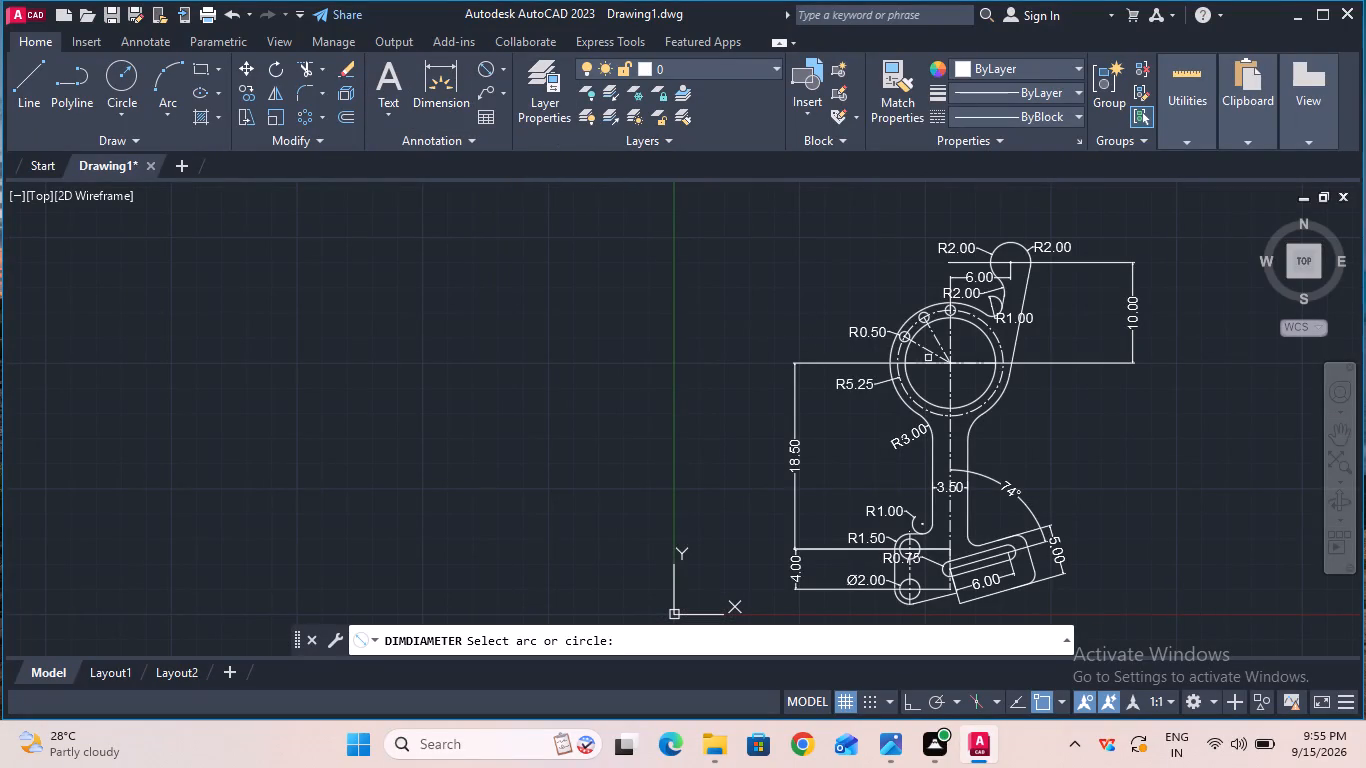
click(1002, 393)
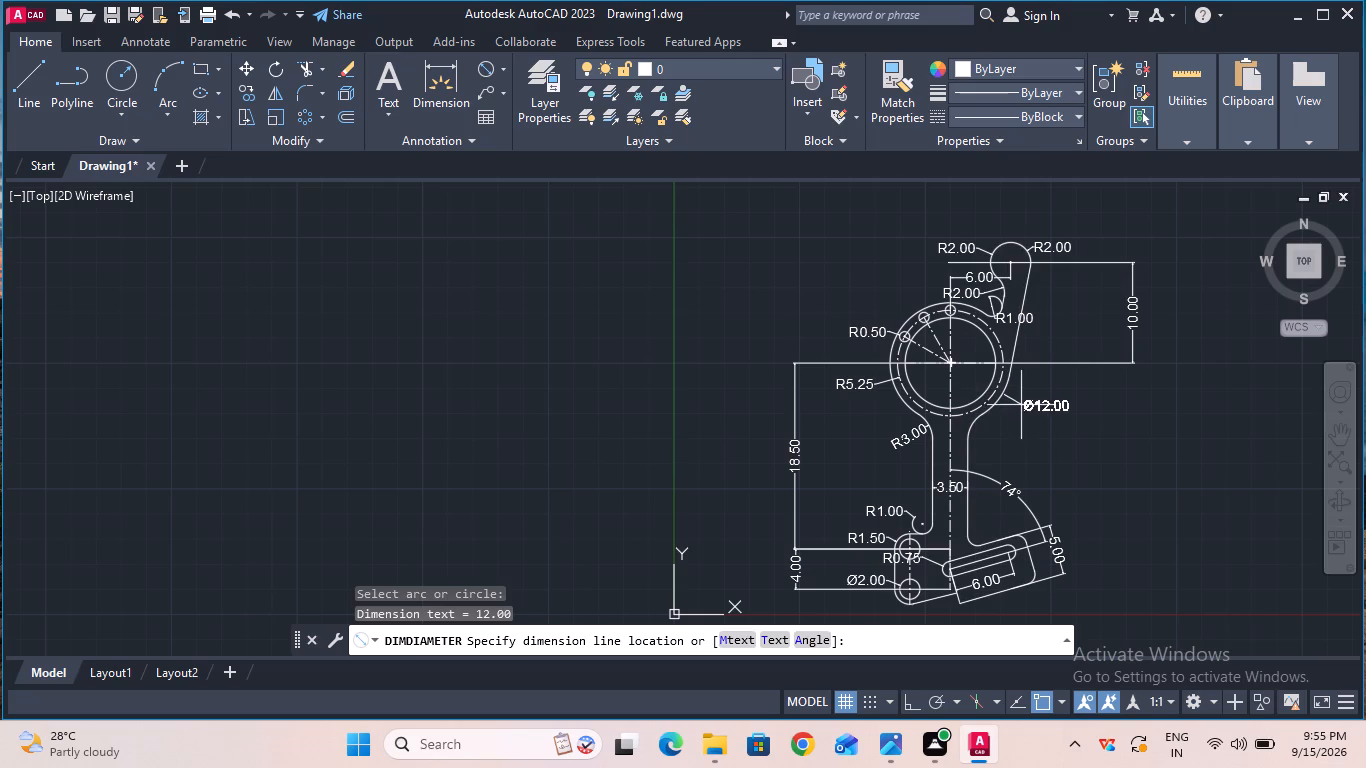
click(1028, 415)
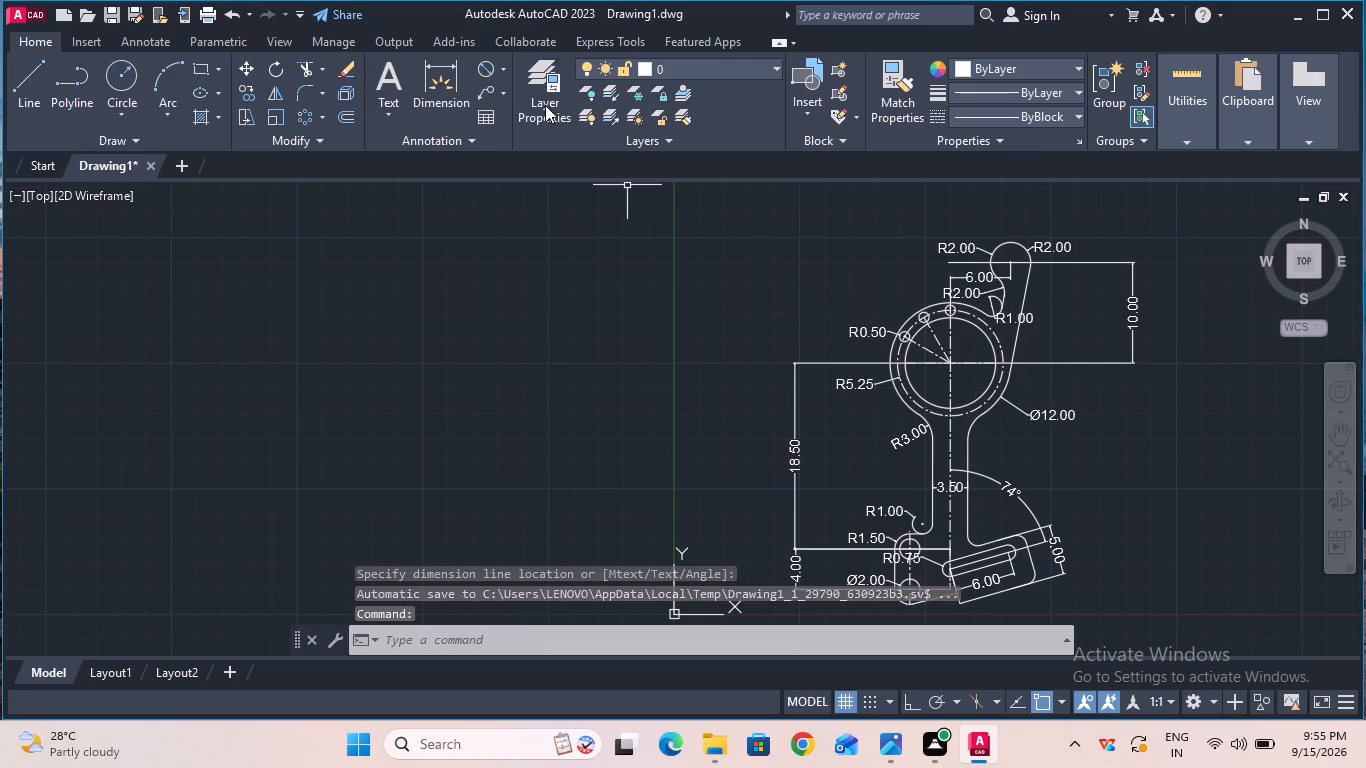
Add a diameter dimension to the ring's inner circle, placed right of the ring above the outer diameter dimension.
click(486, 65)
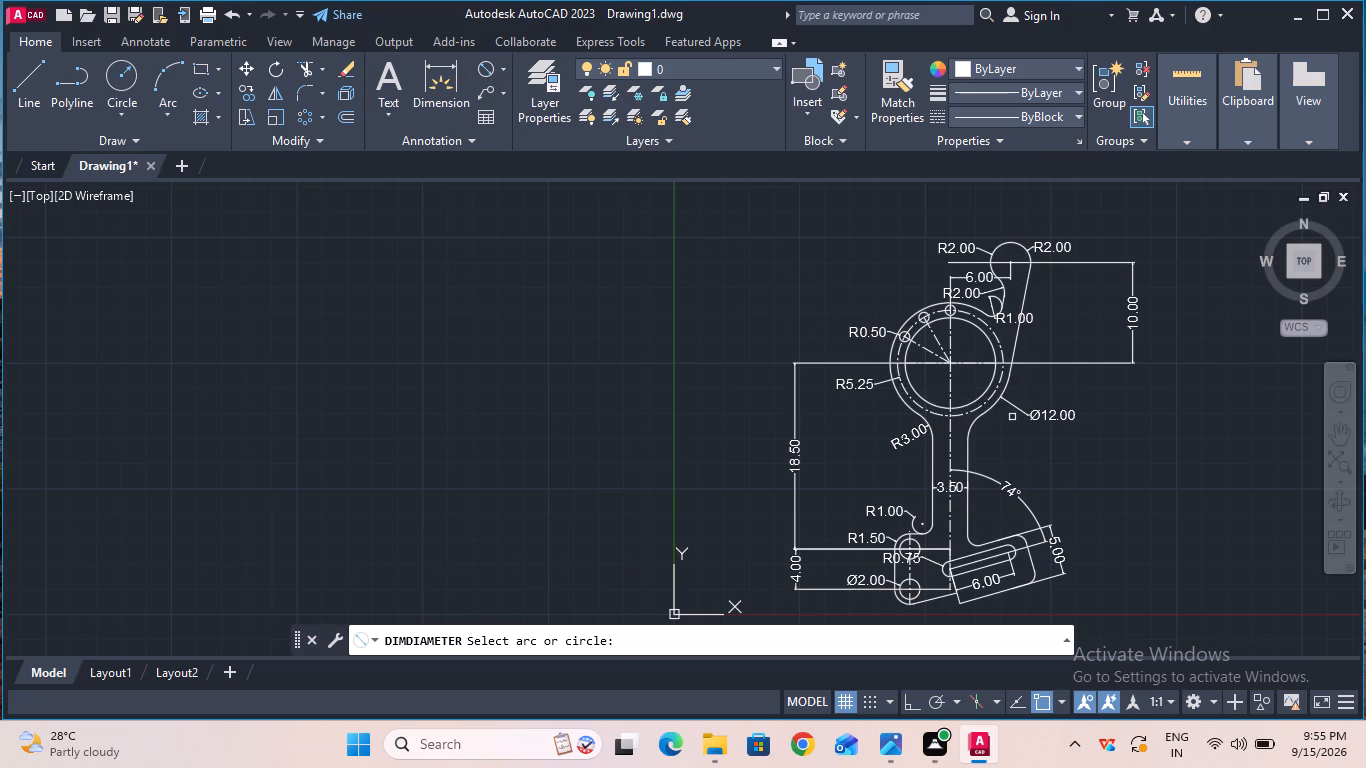
click(985, 386)
click(1030, 383)
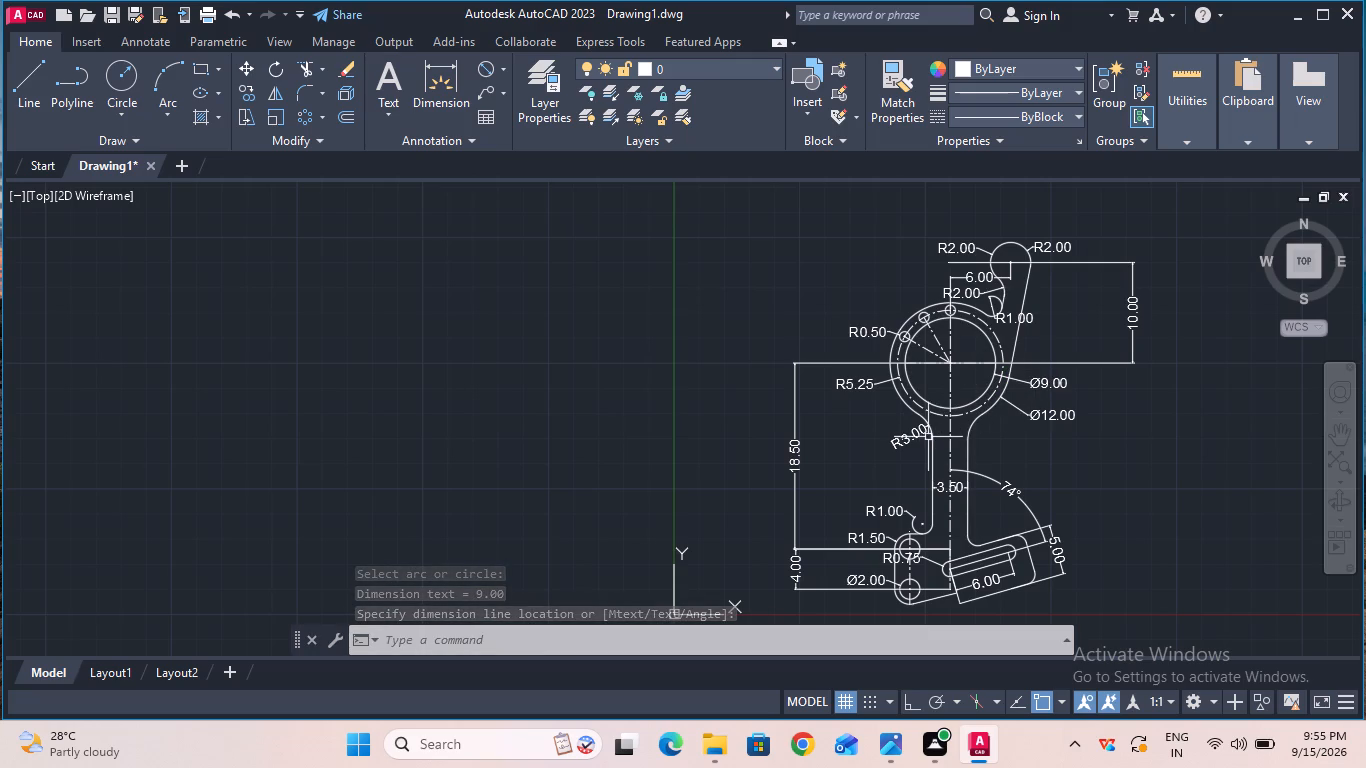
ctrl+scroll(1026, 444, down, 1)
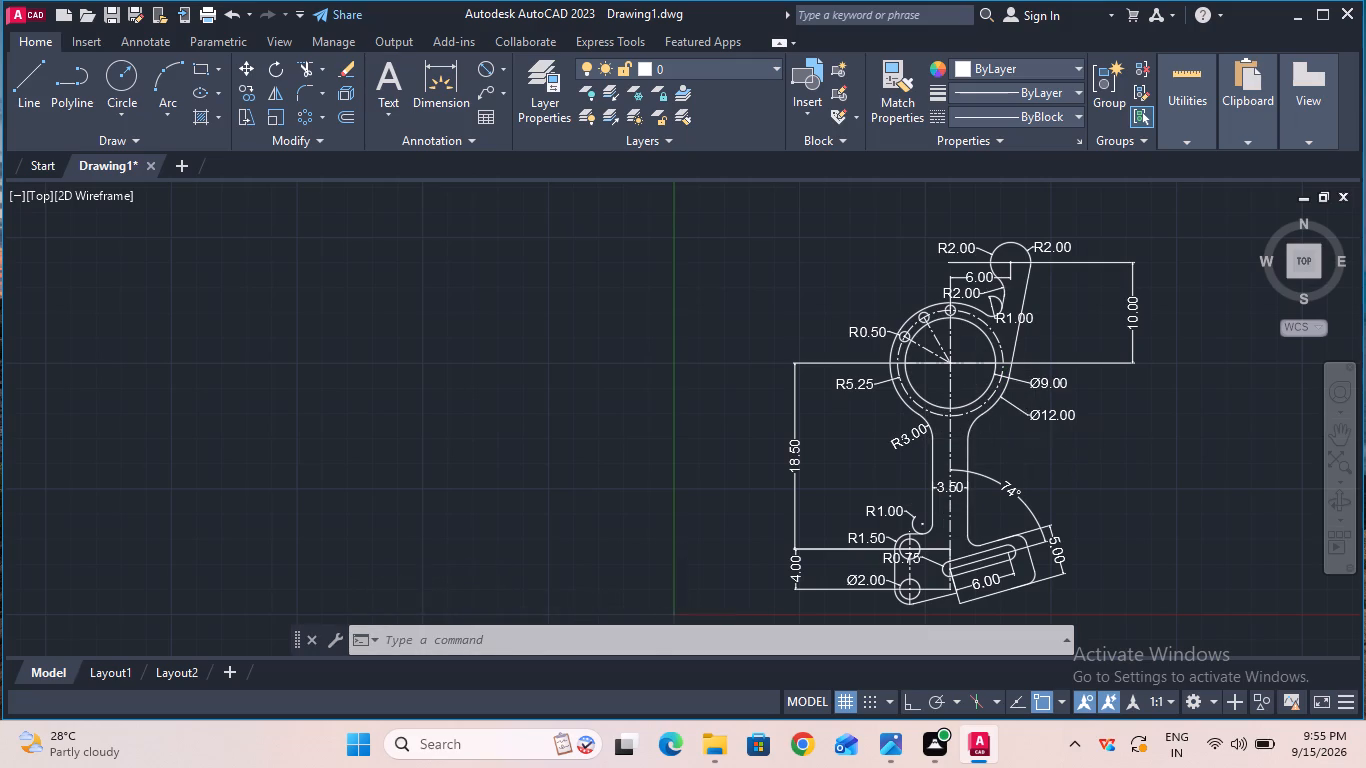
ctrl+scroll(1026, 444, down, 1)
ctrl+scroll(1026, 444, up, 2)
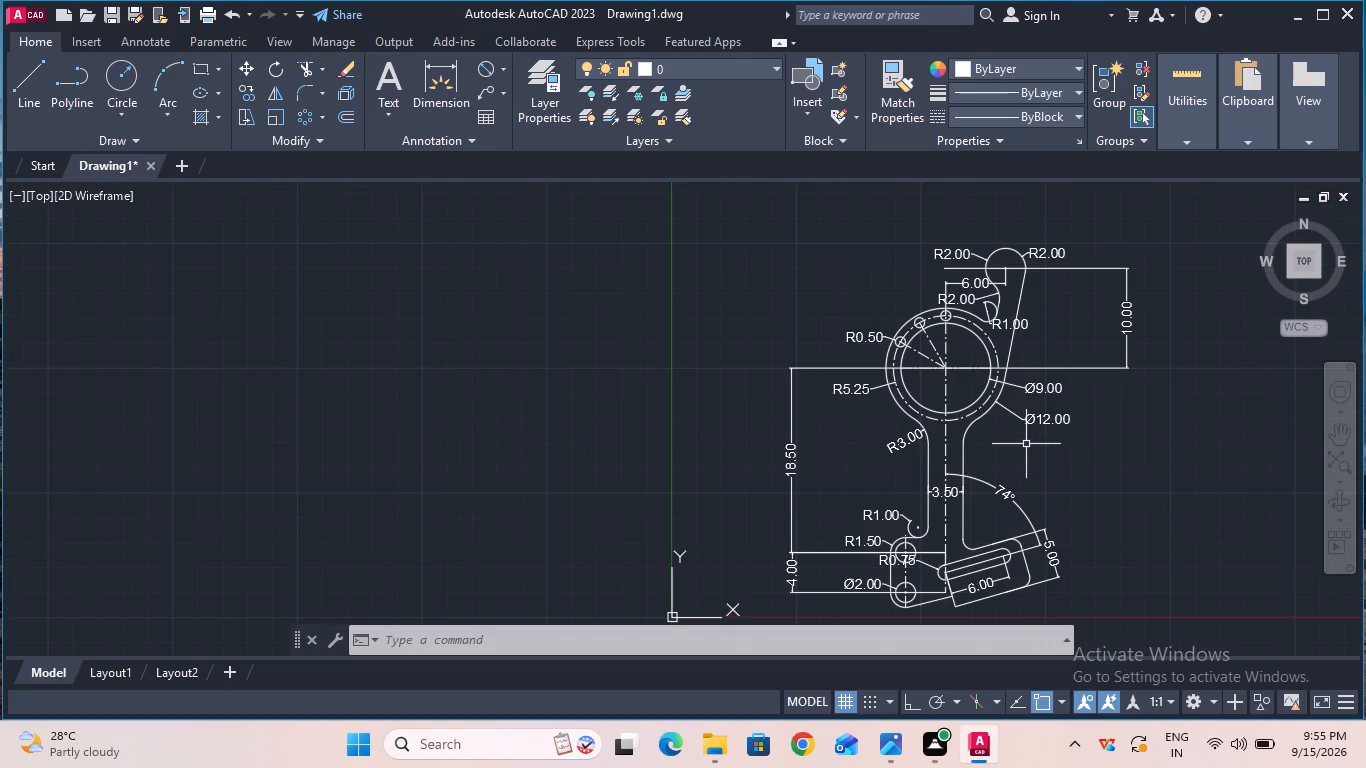
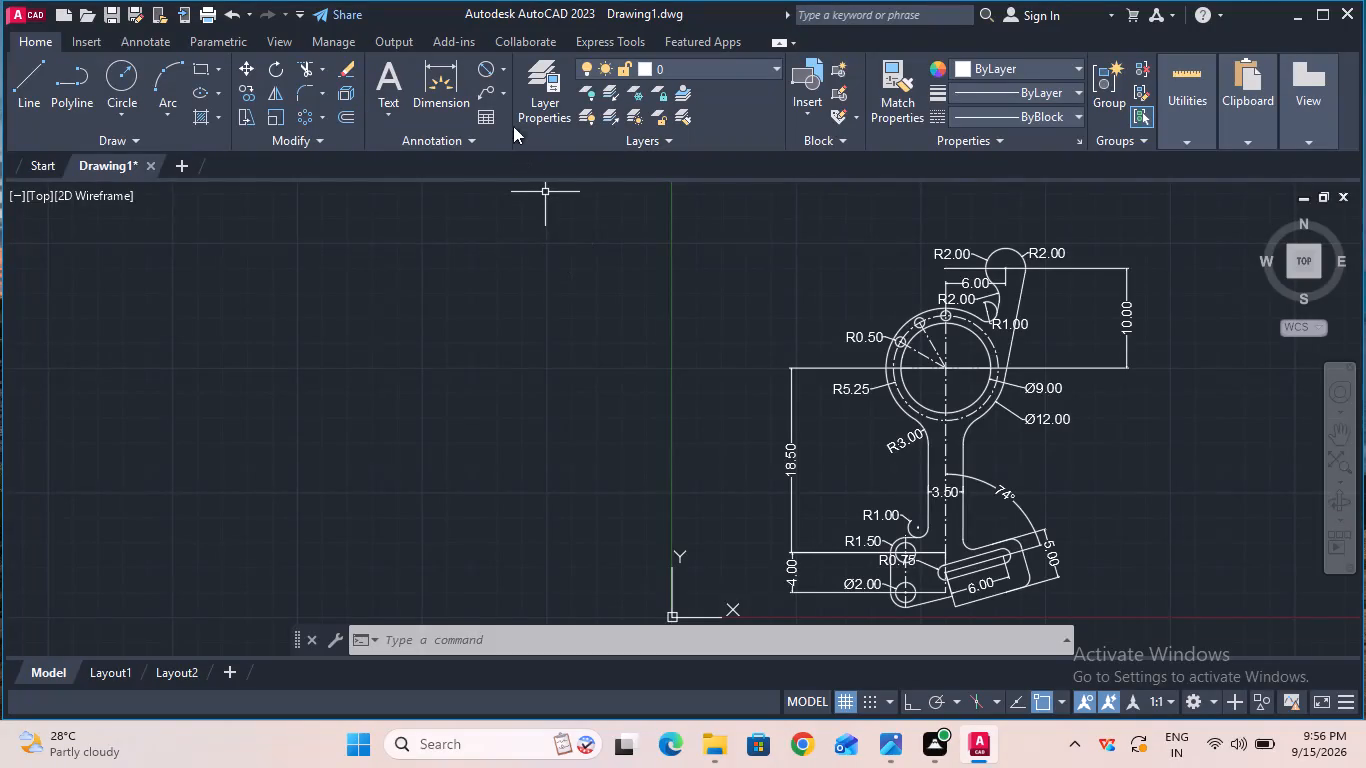
Add an angular dimension between the two slanted centerlines through the pin holes, placed outside the ring's upper-left side.
click(505, 77)
click(525, 171)
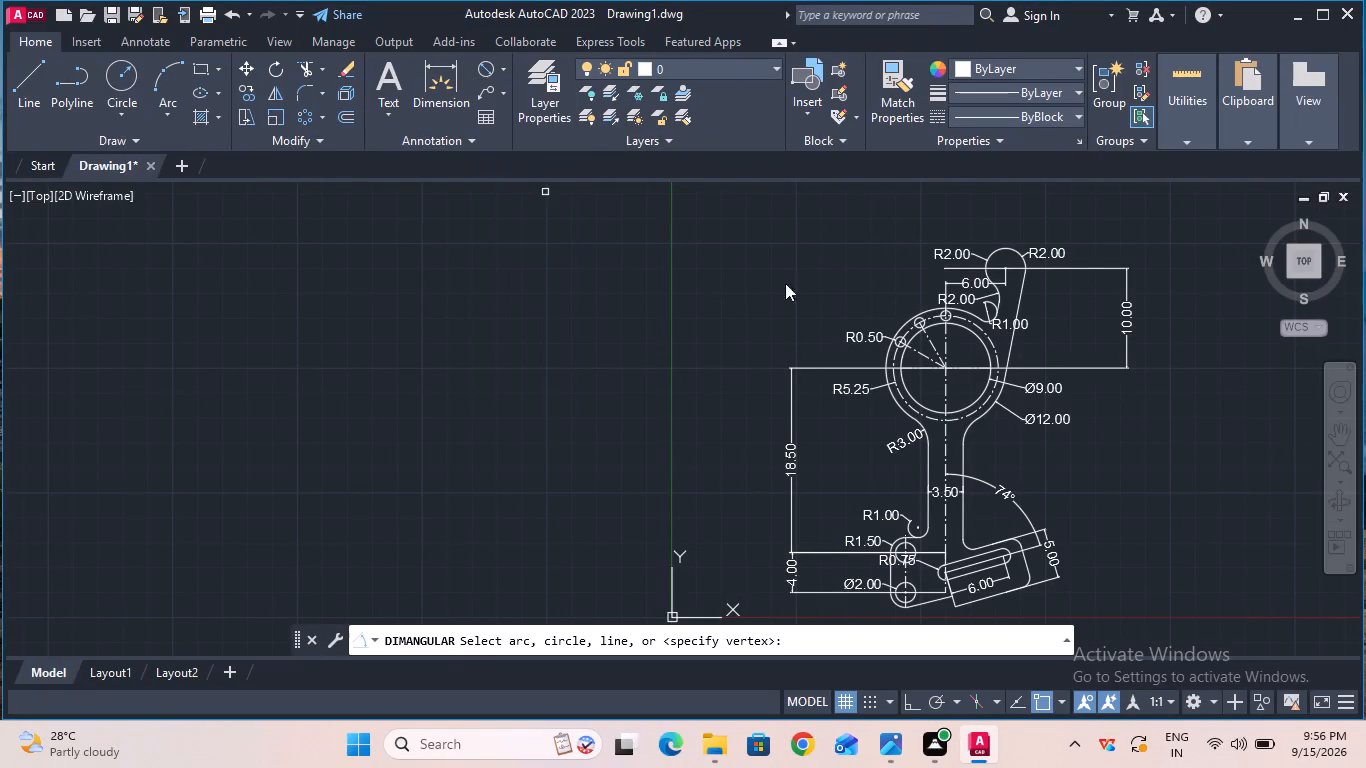
click(916, 352)
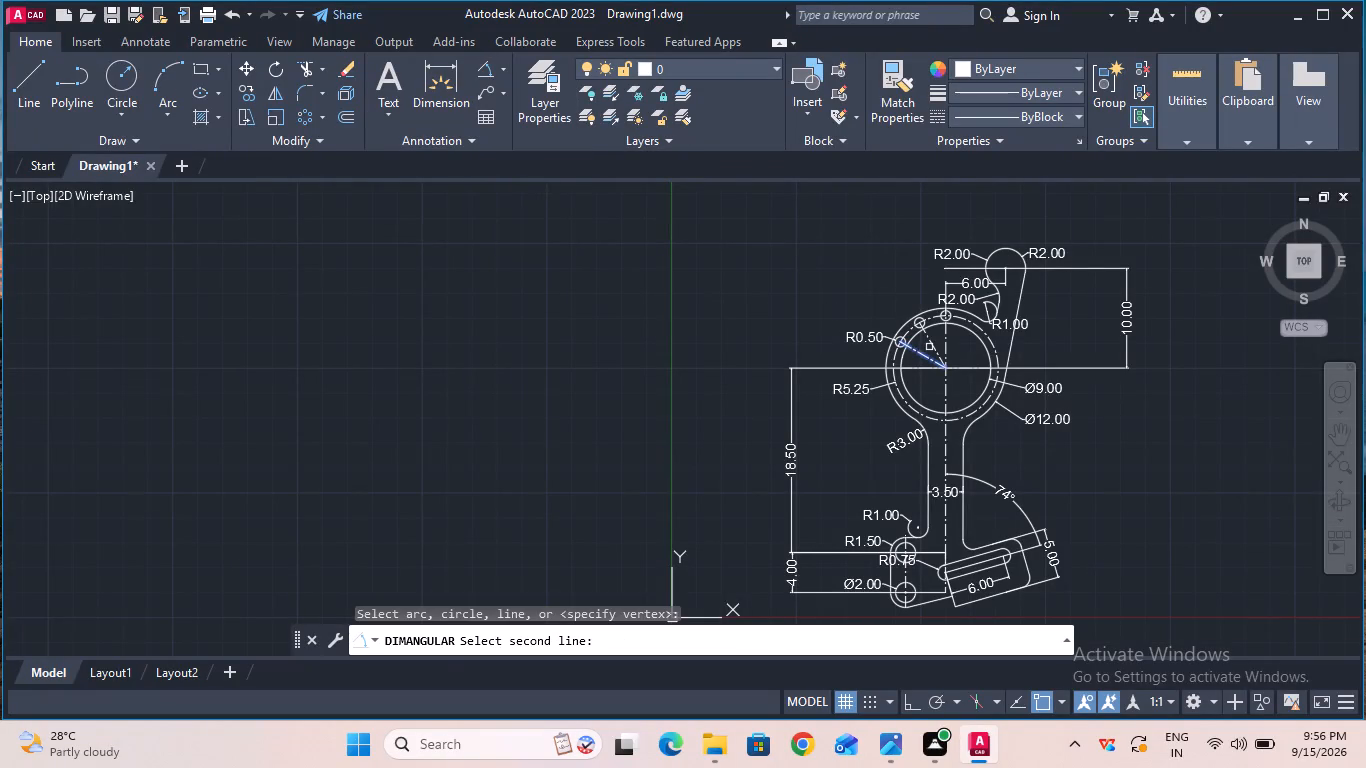
click(932, 344)
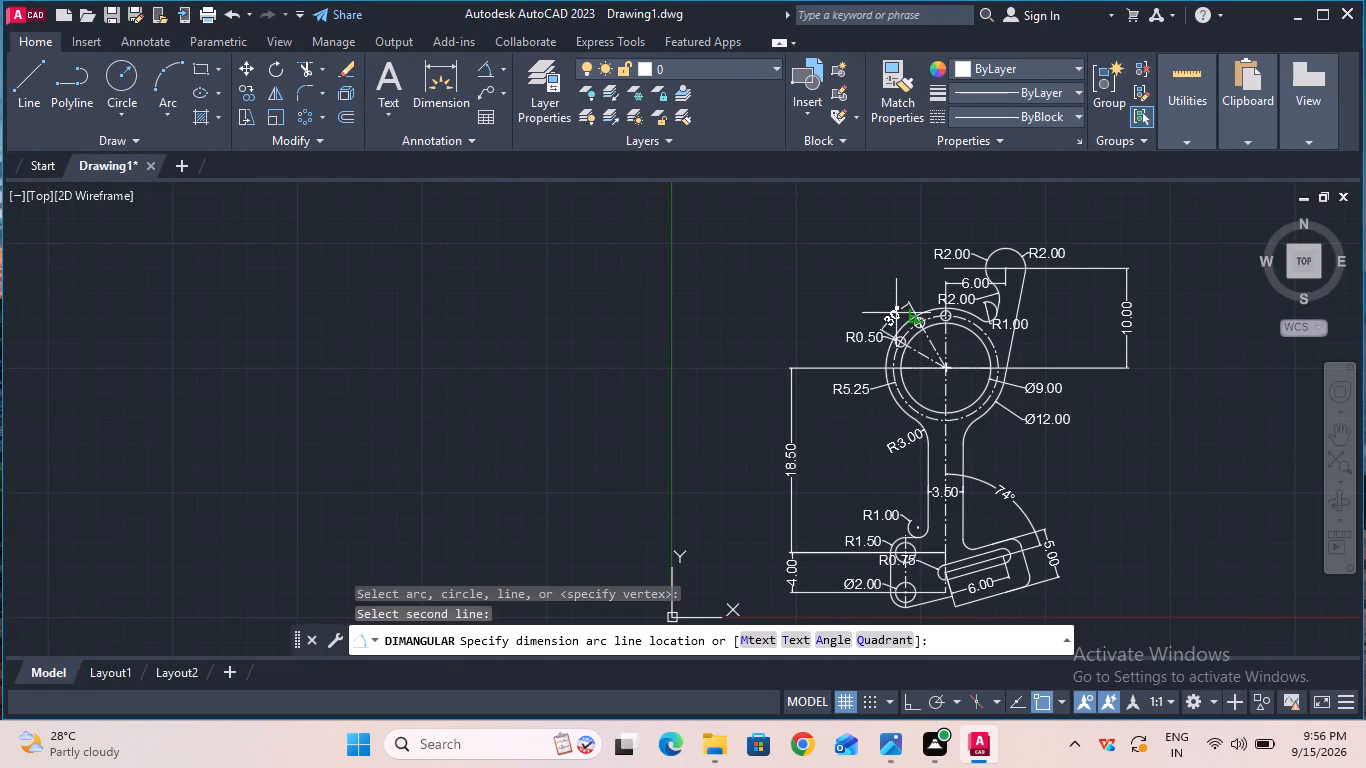
click(869, 287)
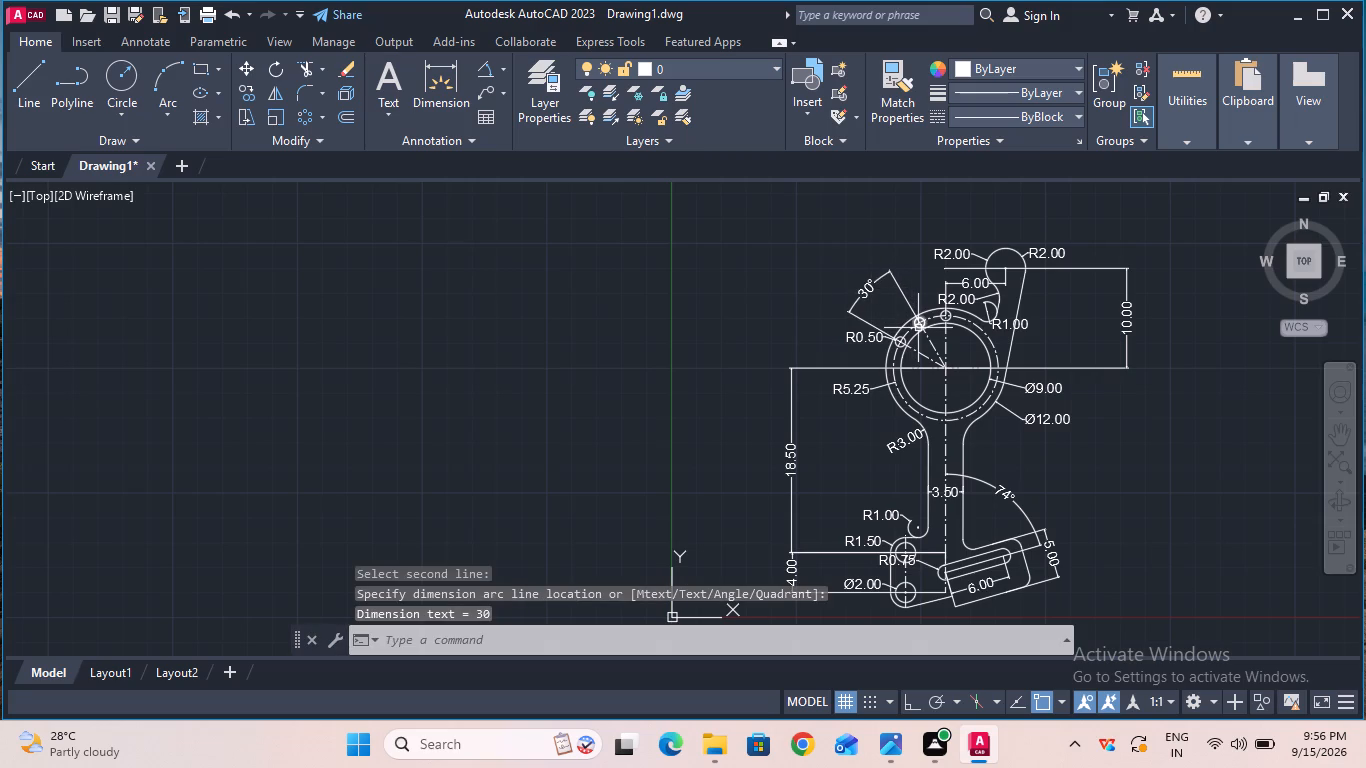
click(870, 411)
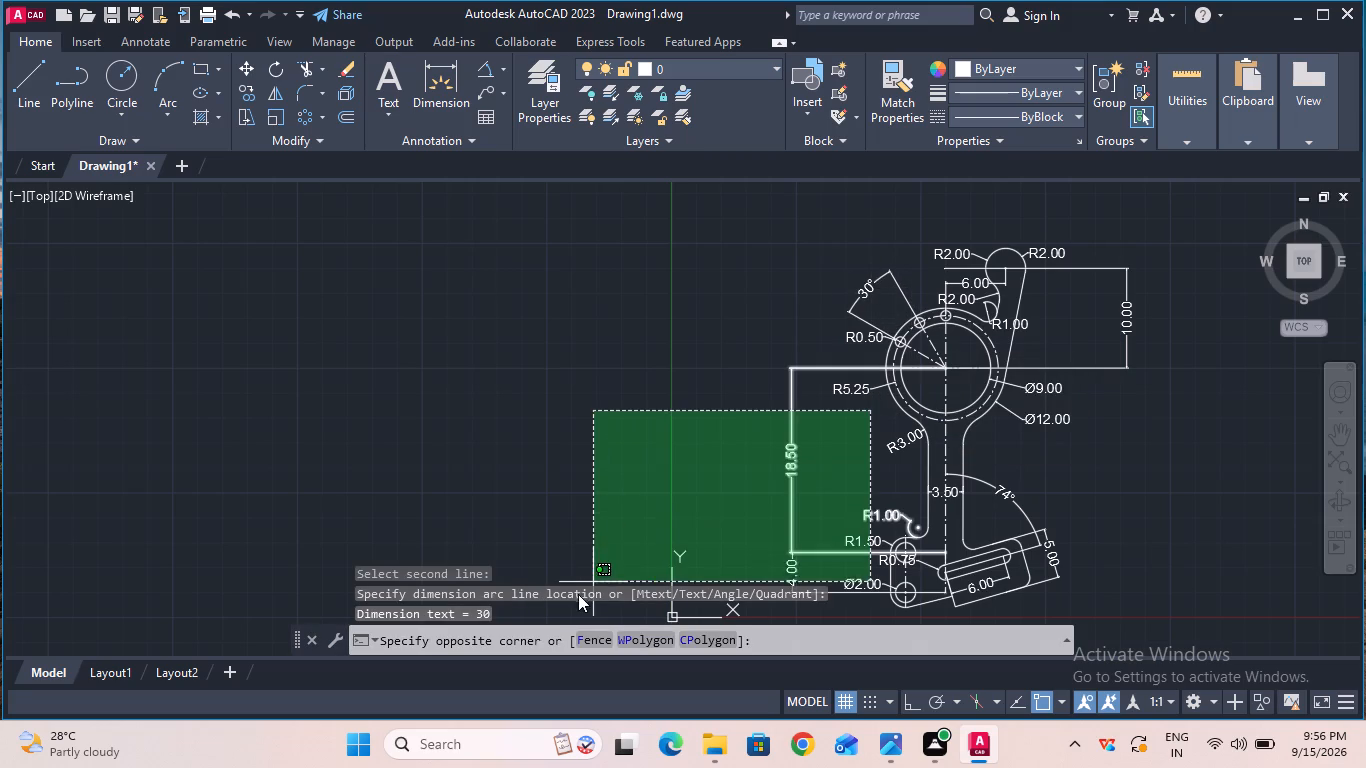
key(Escape)
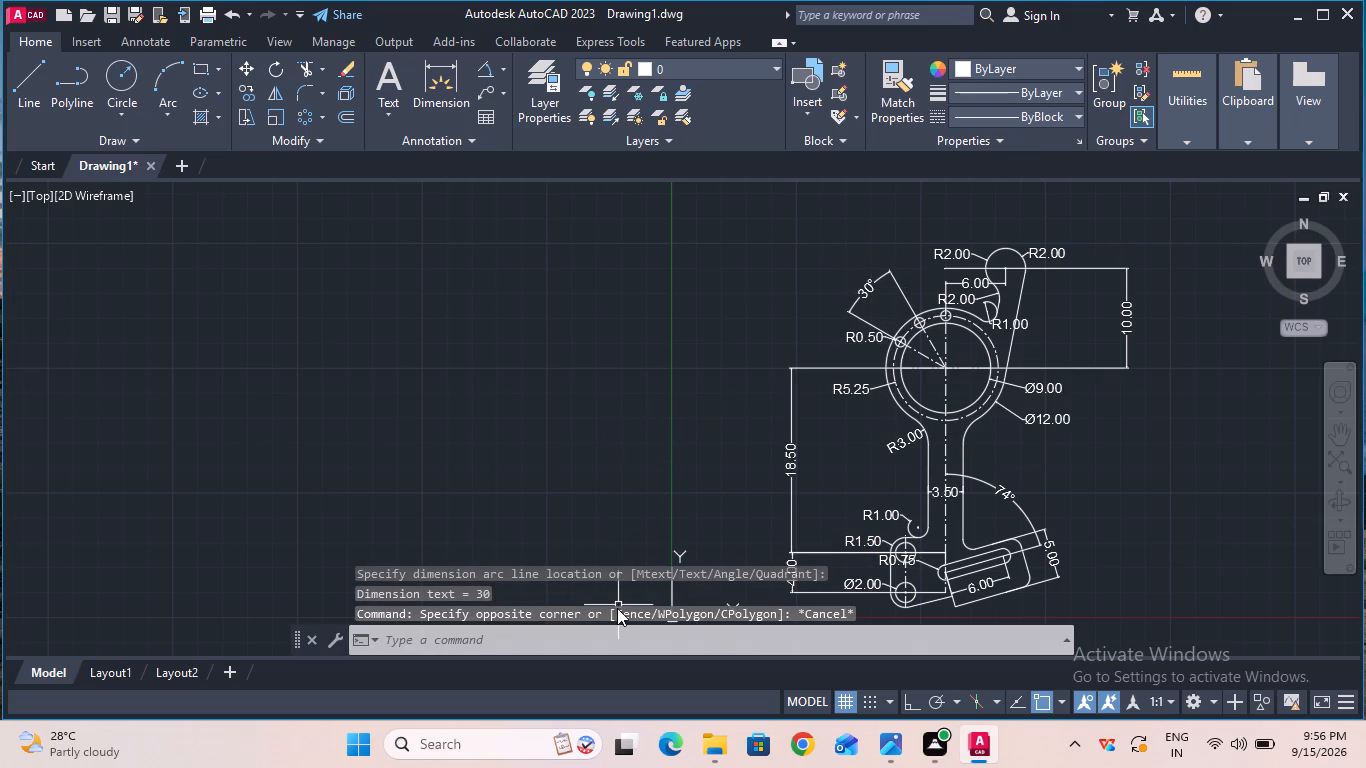
Turn off the log file with the LOGFILEOFF command.
click(613, 653)
text(log)
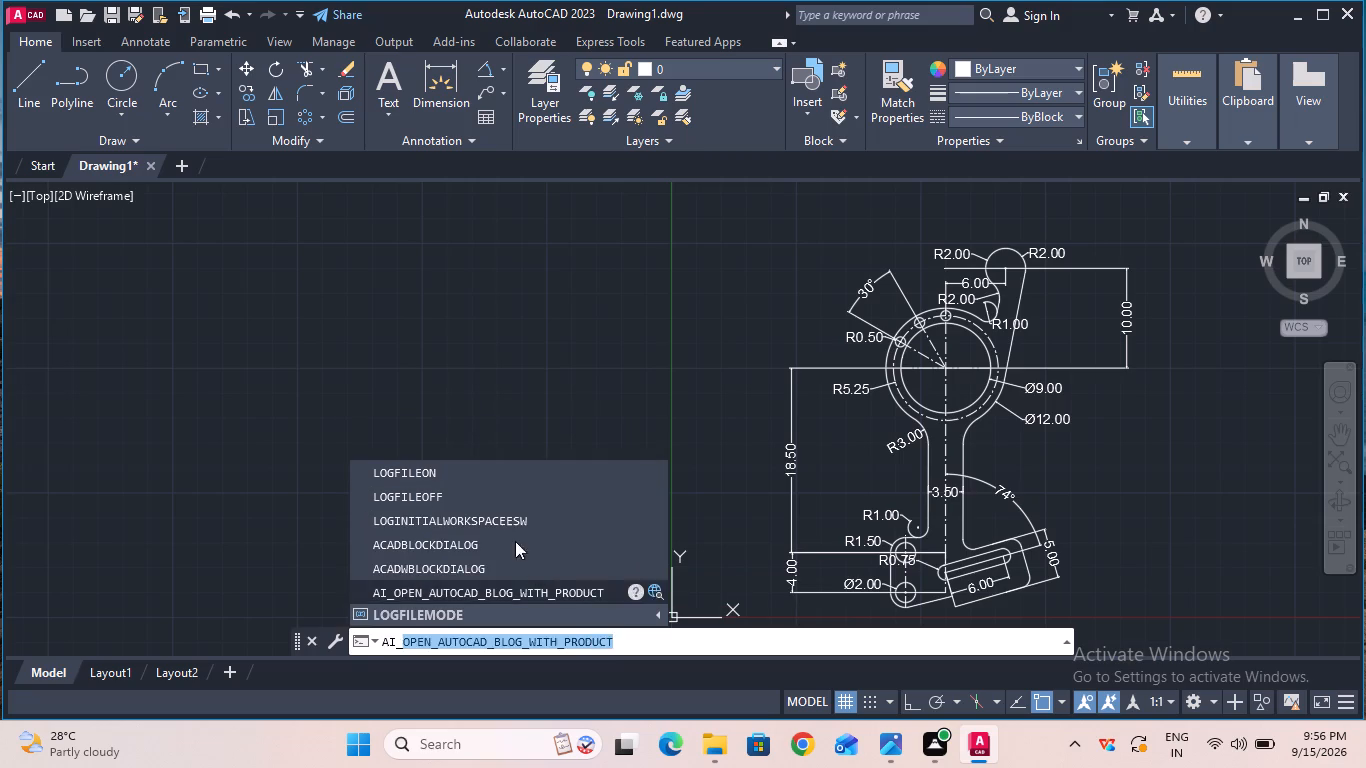
click(504, 491)
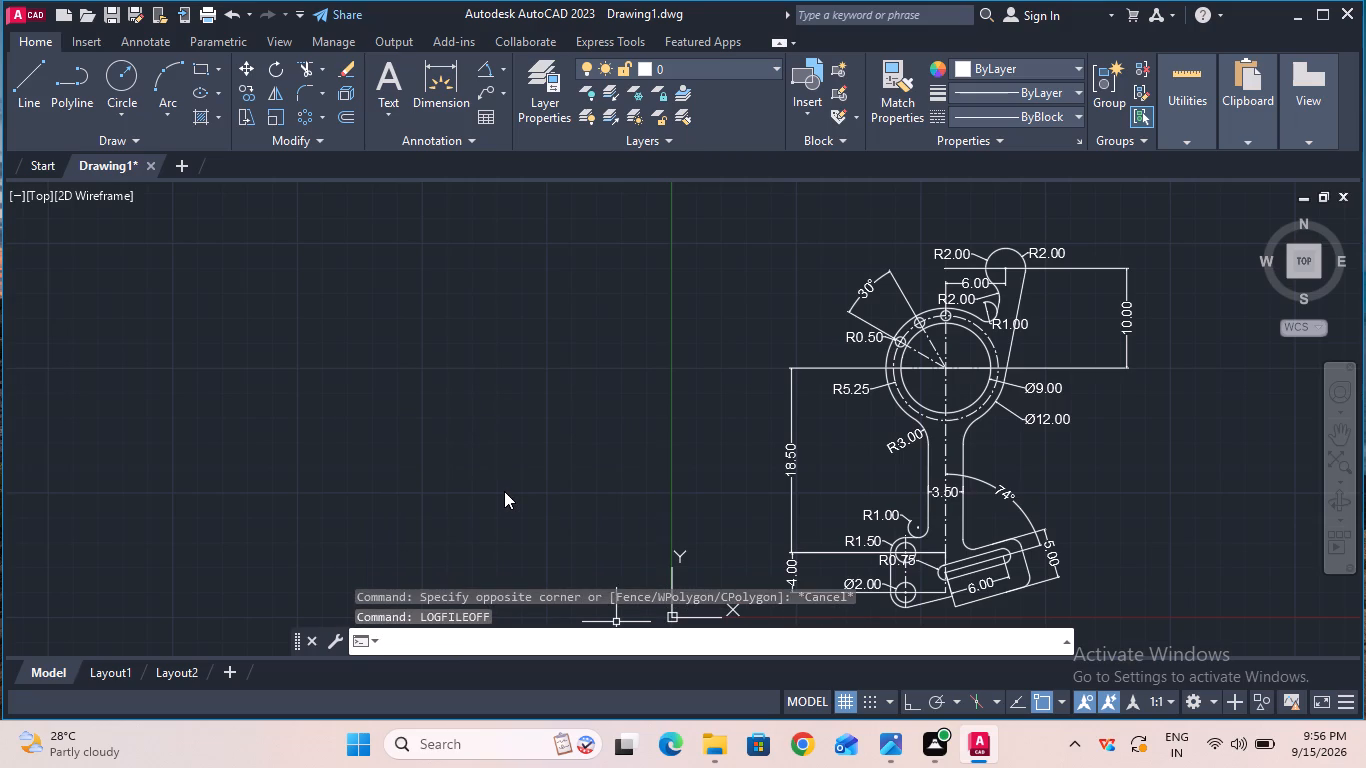
Save the drawing in the Documents folder as Latch Arm in AutoCAD 2018 Drawing format.
ctrl+scroll(504, 491, down, 2)
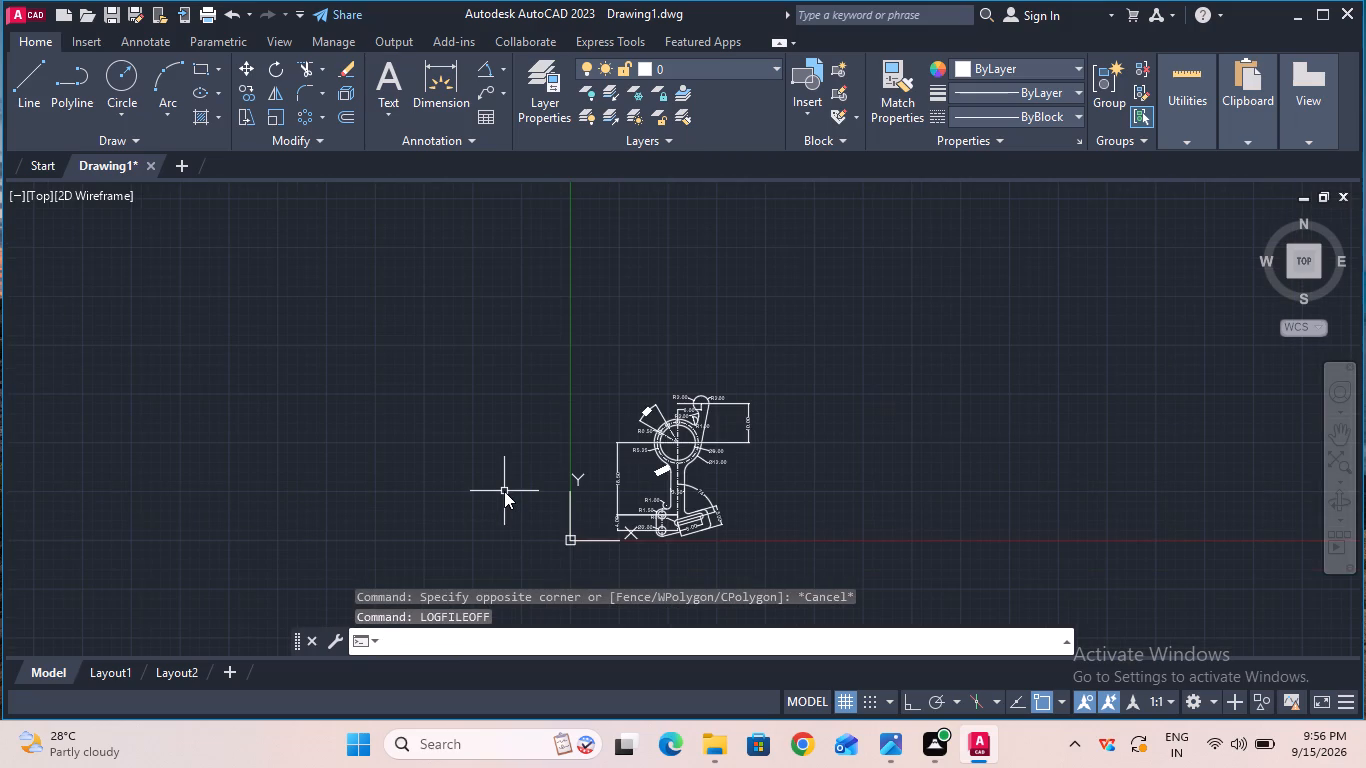
ctrl+scroll(504, 491, up, 1)
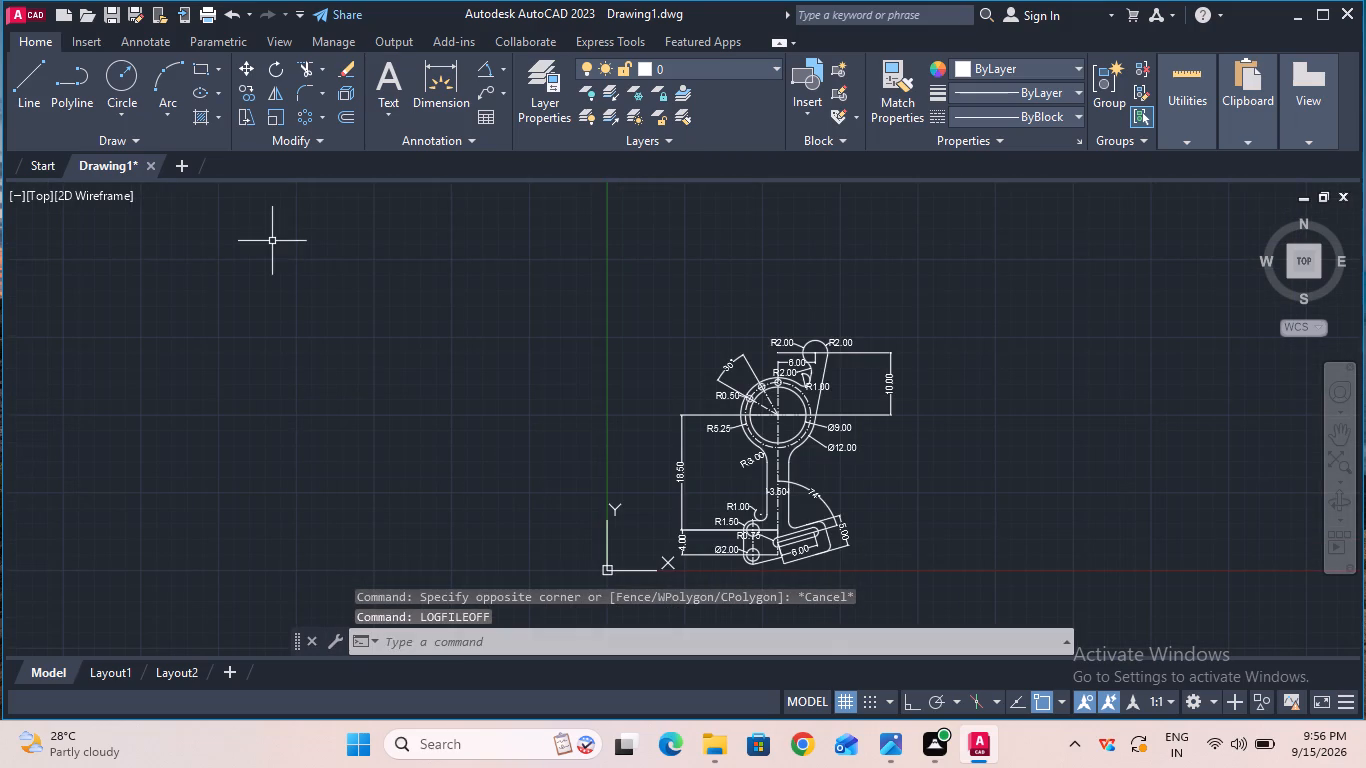
click(118, 17)
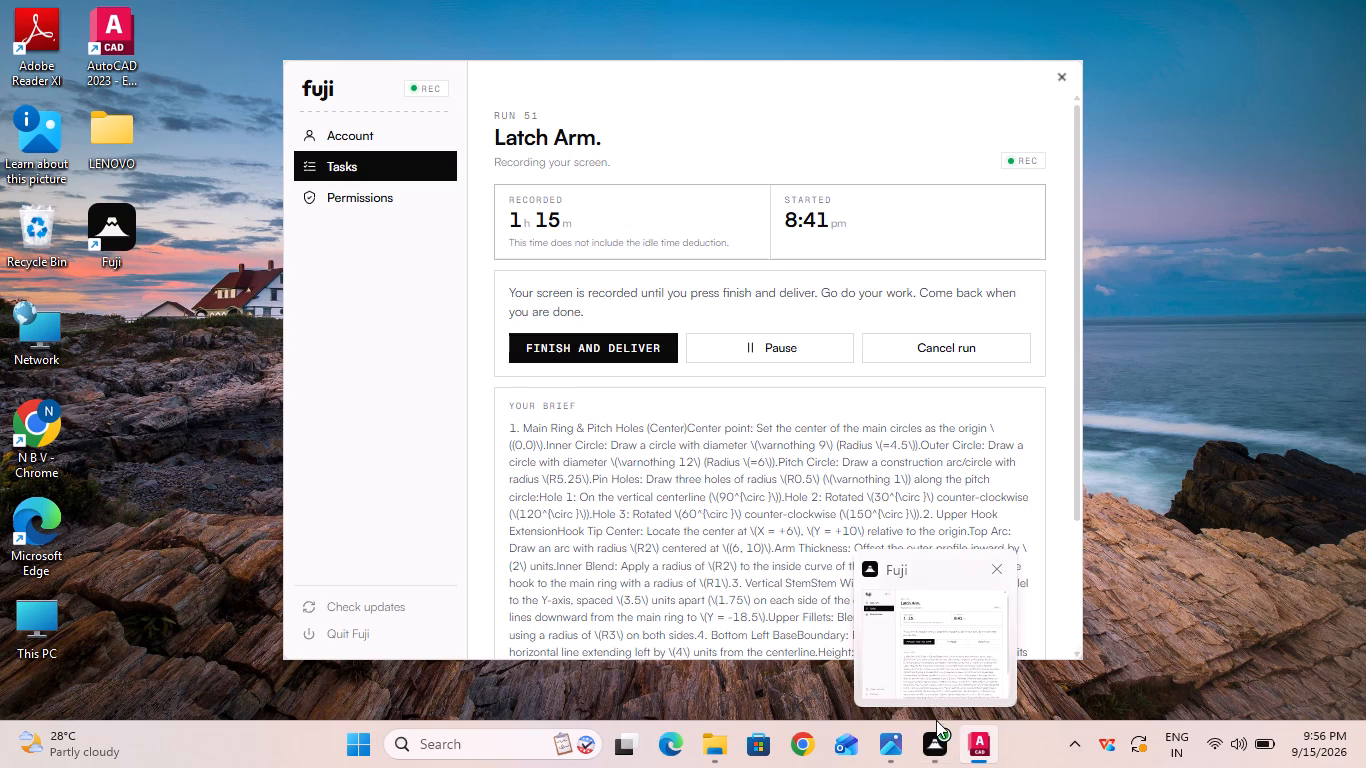
click(735, 559)
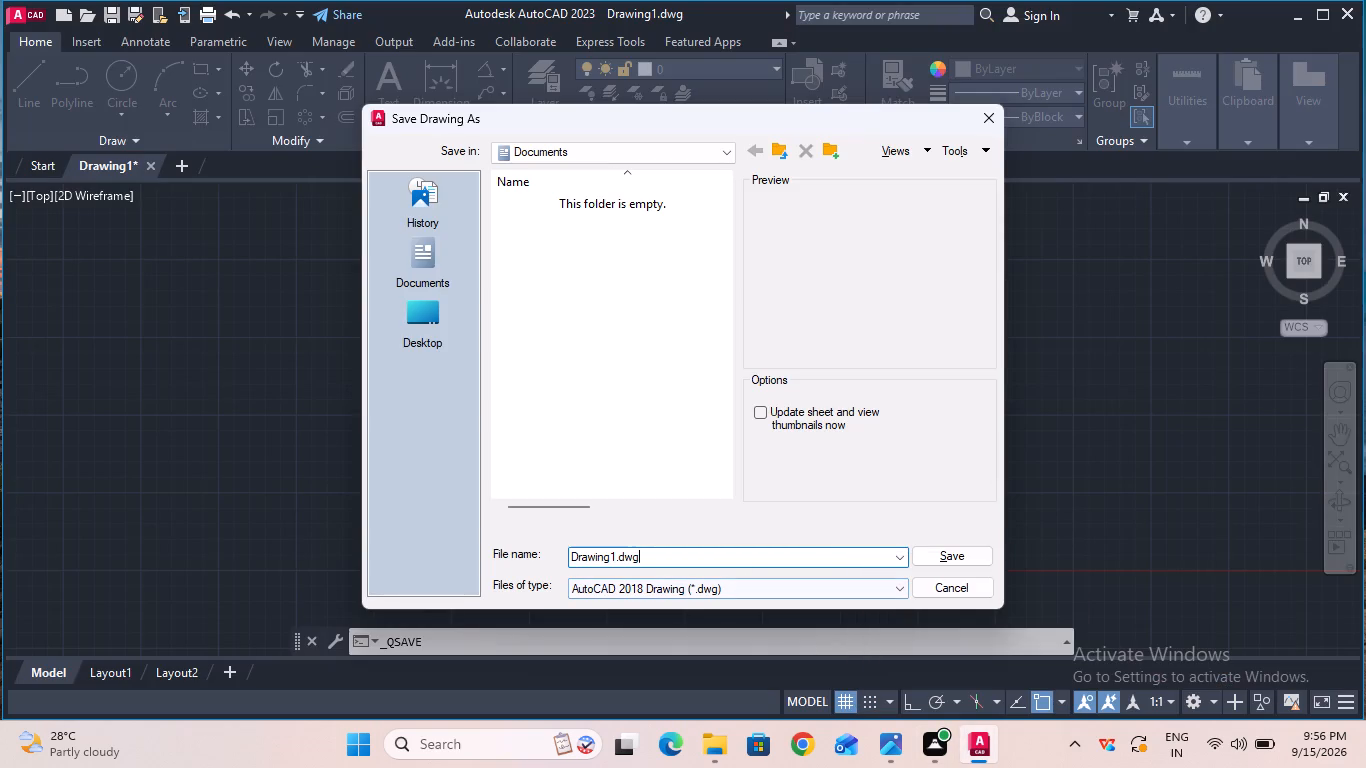
key(BackSpace)
key(BackSpace)
key(BackSpace)
key(BackSpace)
key(BackSpace)
key(BackSpace)
key(BackSpace)
key(BackSpace)
key(BackSpace)
key(BackSpace)
key(BackSpace)
key(BackSpace)
key(BackSpace)
key(BackSpace)
key(BackSpace)
key(BackSpace)
key(BackSpace)
key(BackSpace)
key(BackSpace)
key(BackSpace)
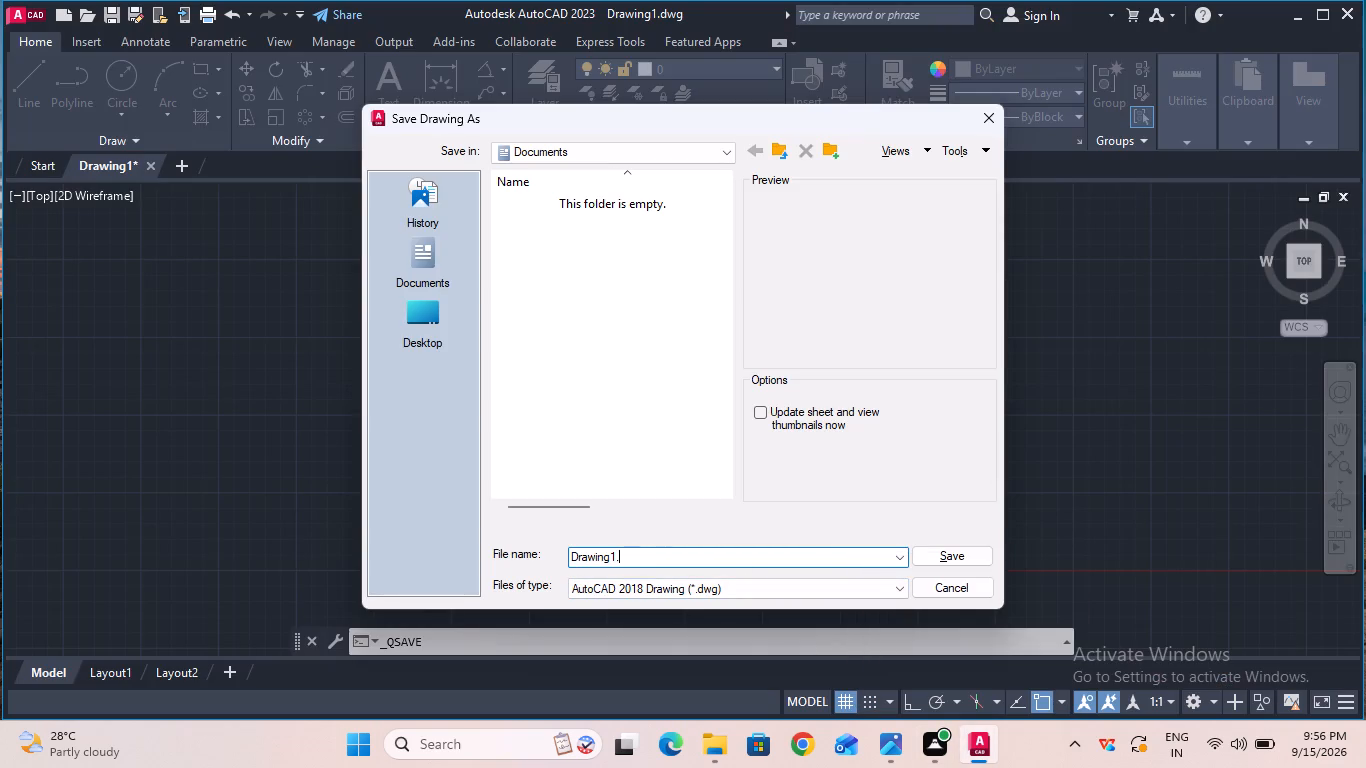
key(l)
text(atch)
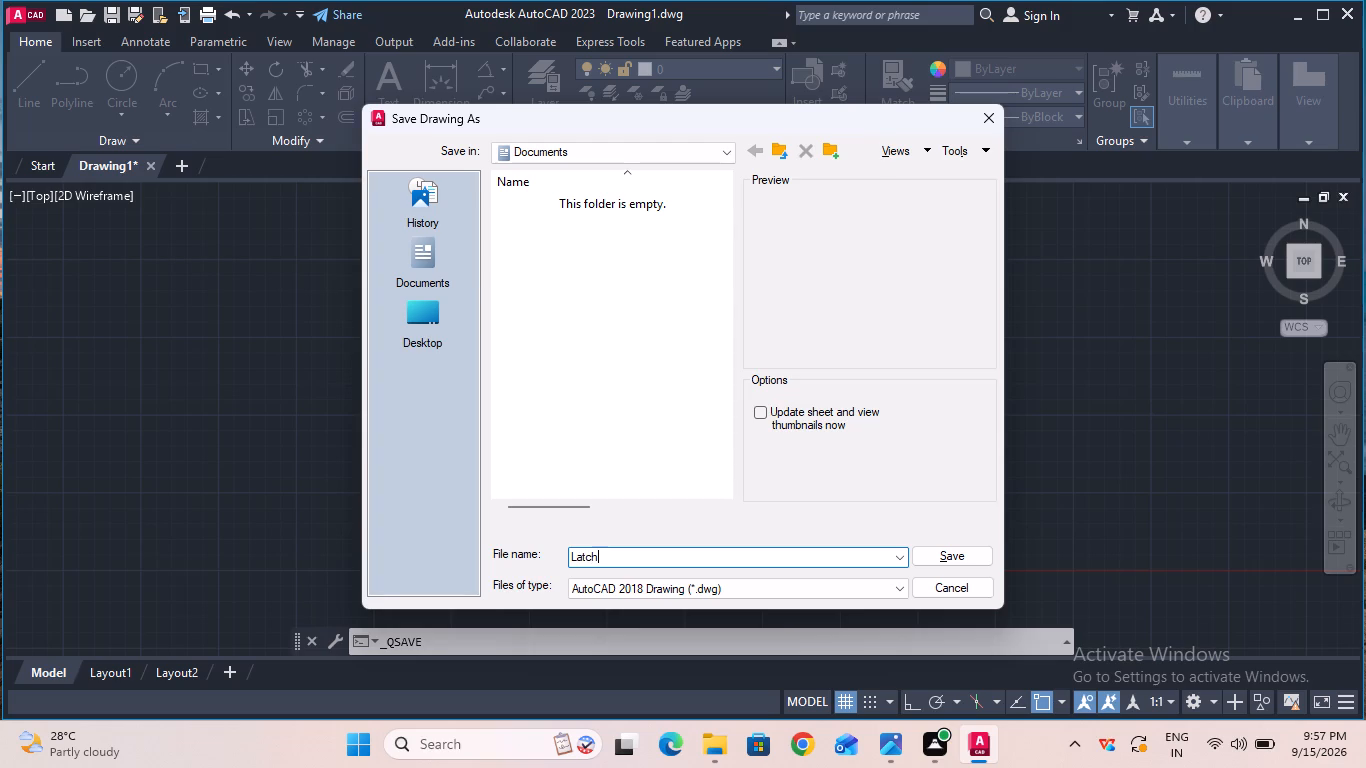
key(space)
key(a)
text(rm)
click(967, 547)
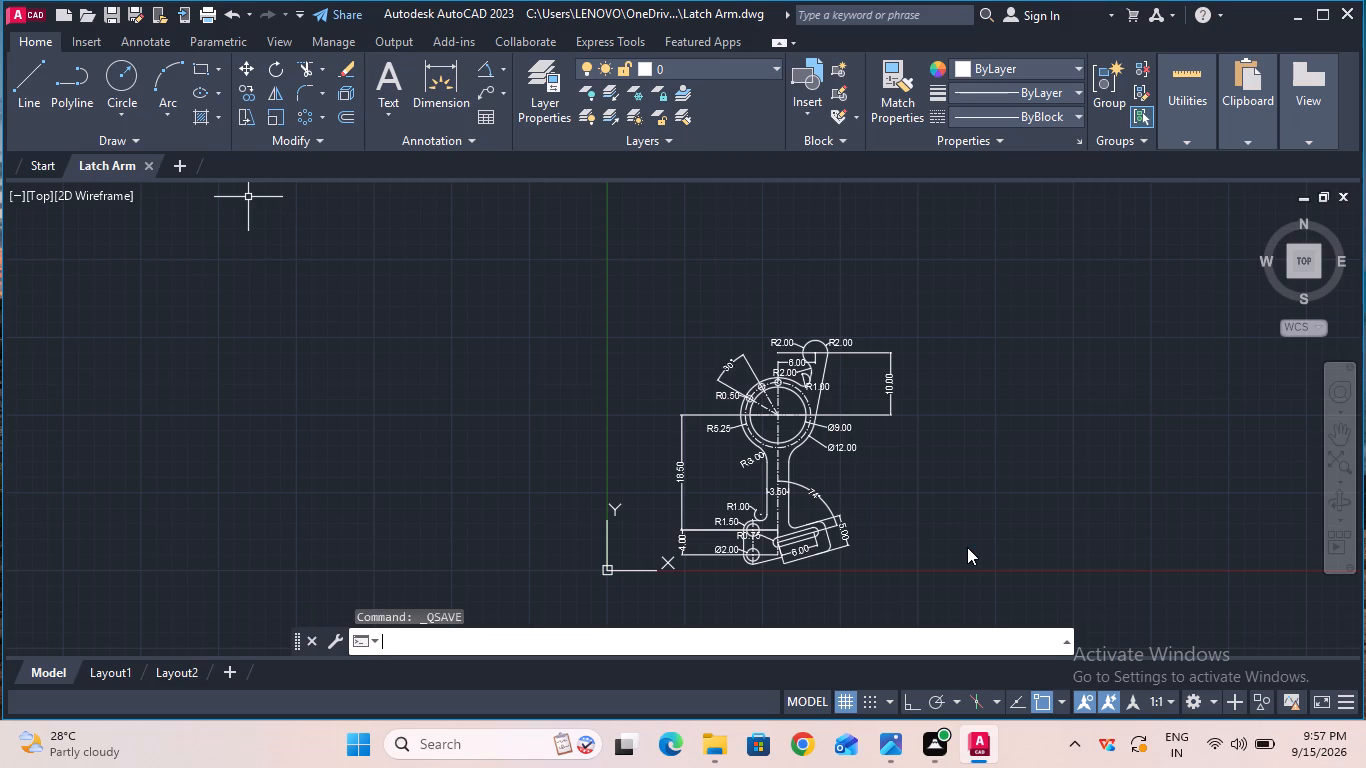
Set up the plot on ISO A4 (297.00 x 210.00 MM), centered, with a window enclosing the whole dimensioned latch arm.
click(210, 26)
click(209, 14)
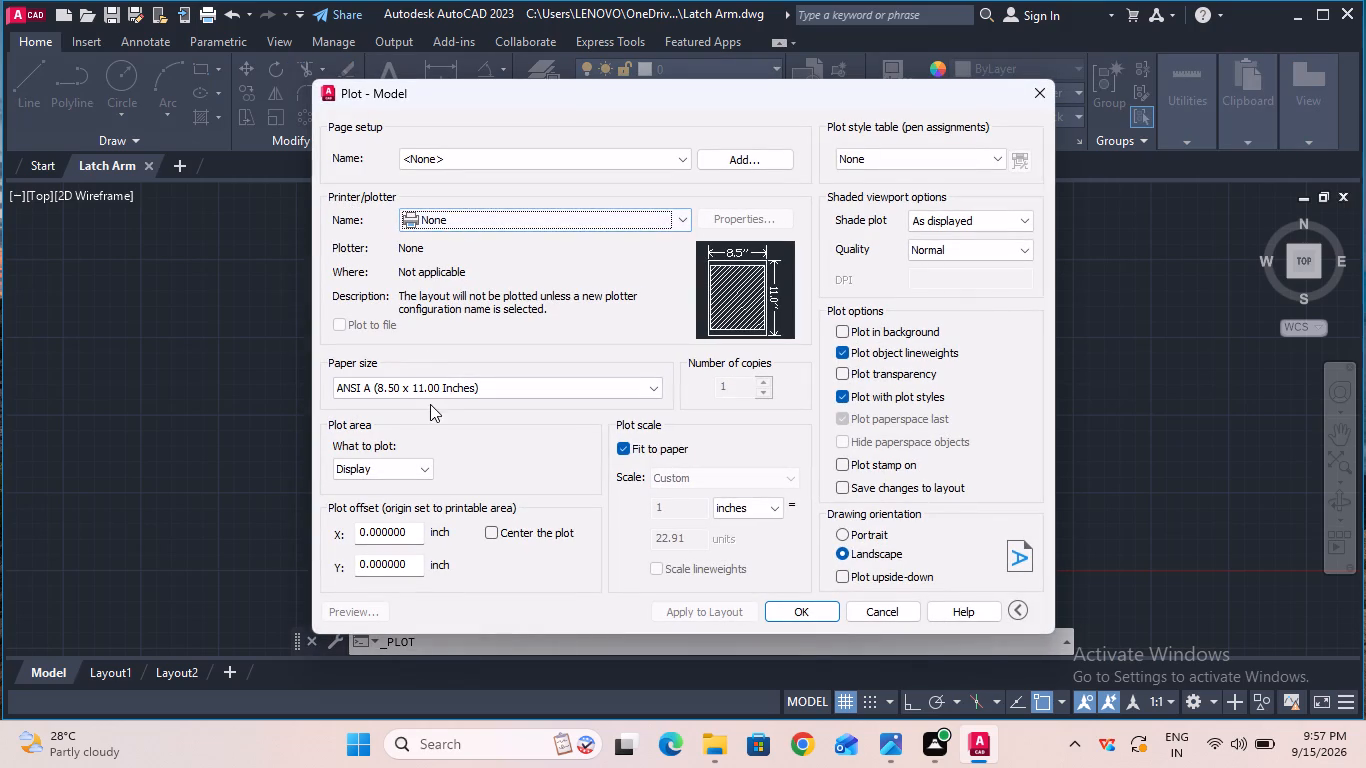
click(431, 389)
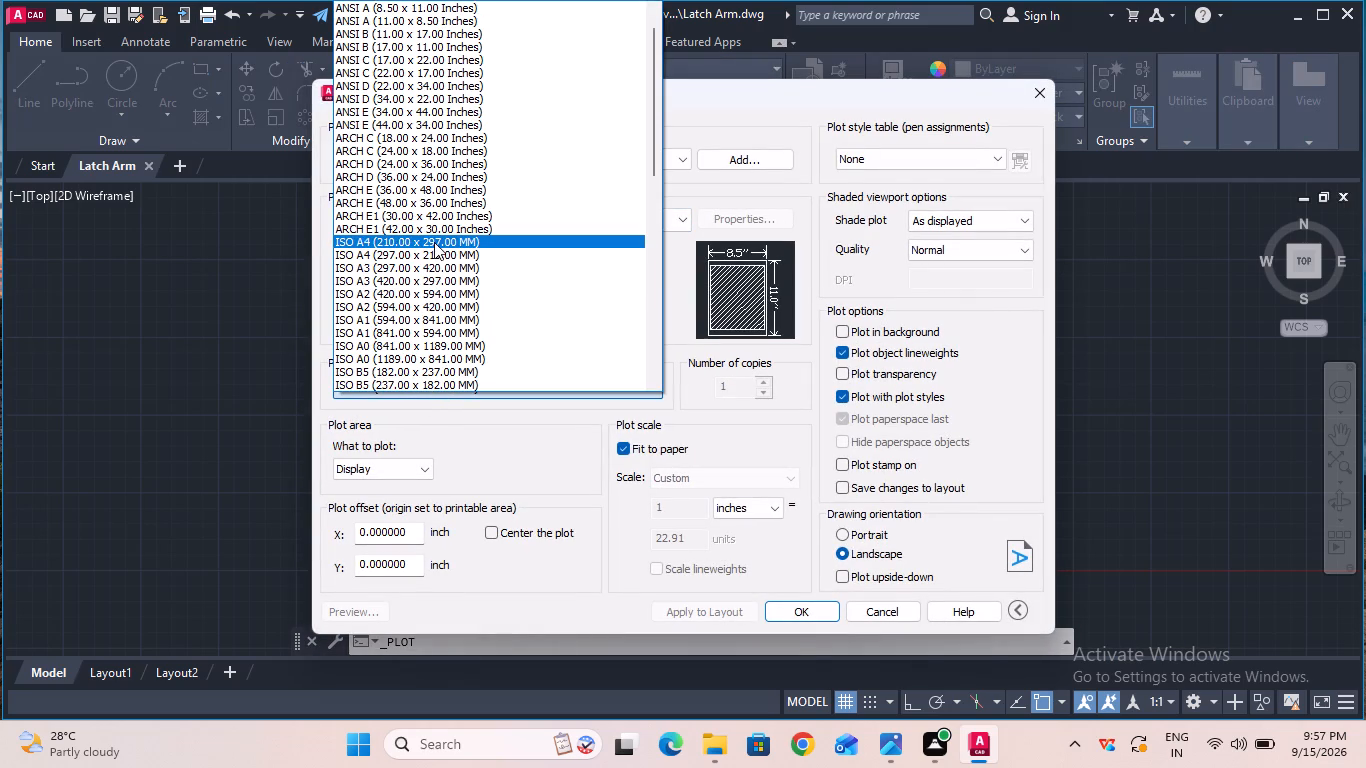
click(435, 250)
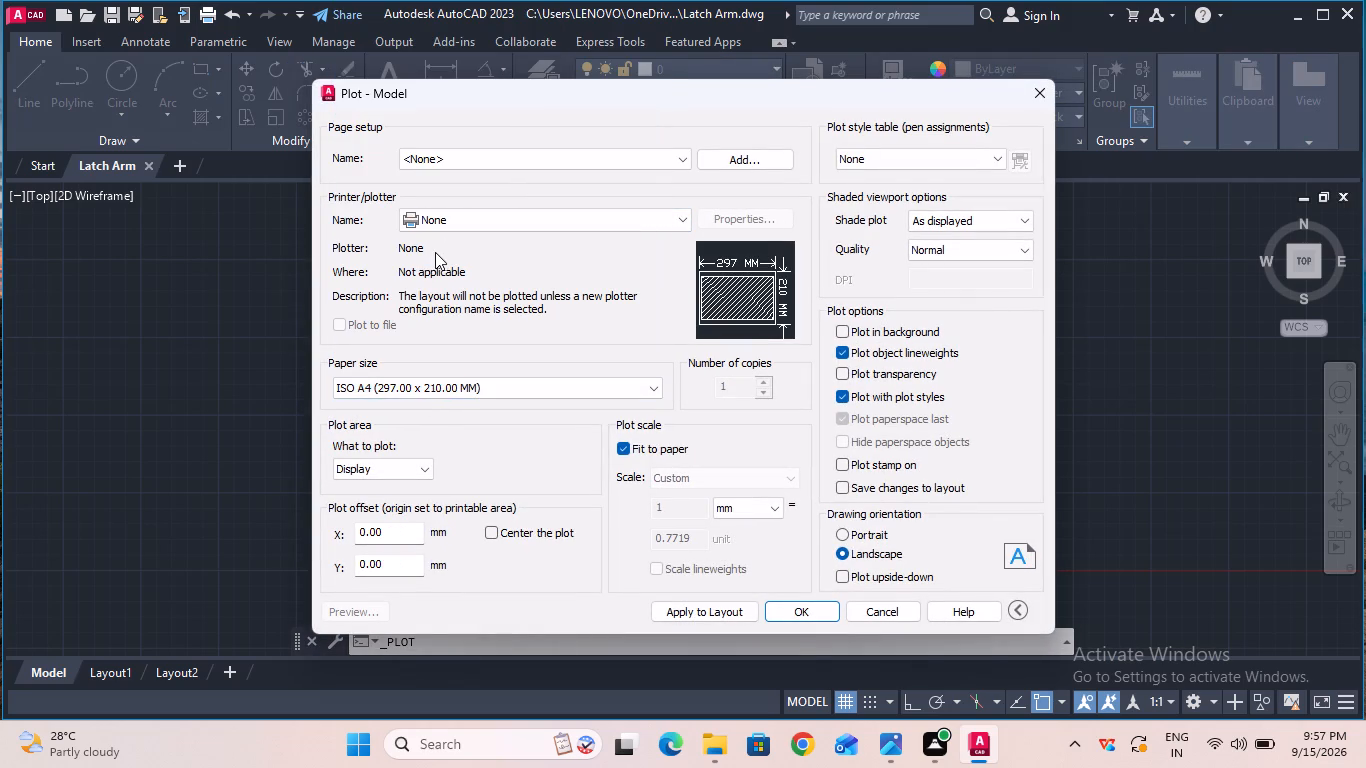
click(493, 530)
click(417, 473)
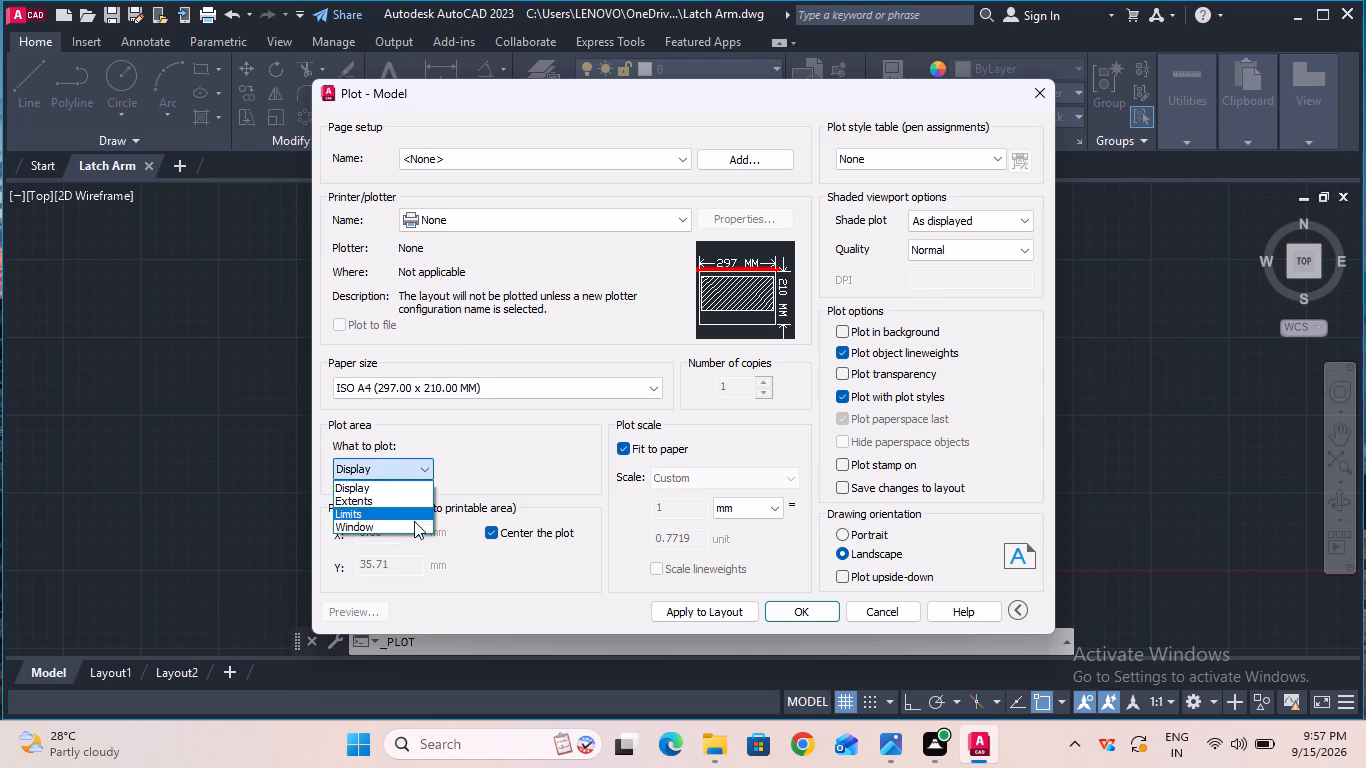
click(413, 529)
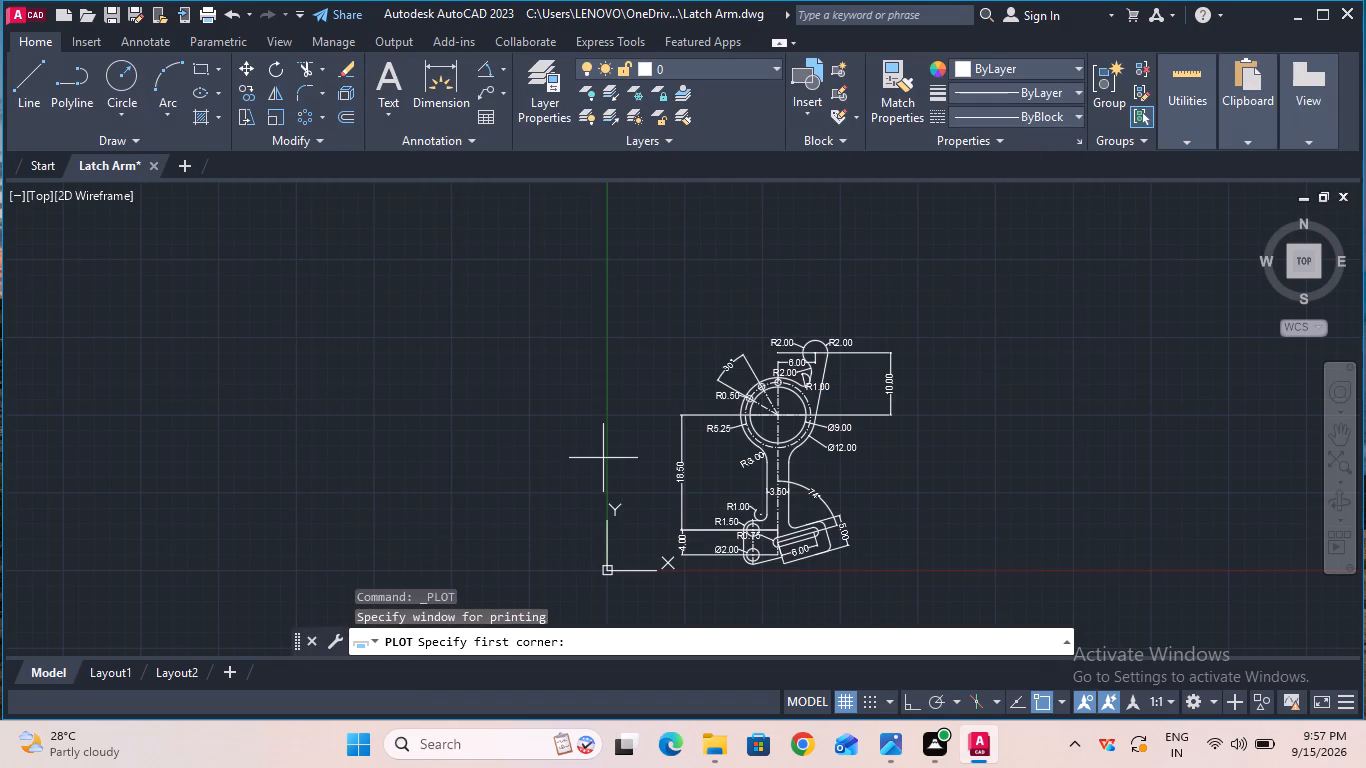
click(641, 283)
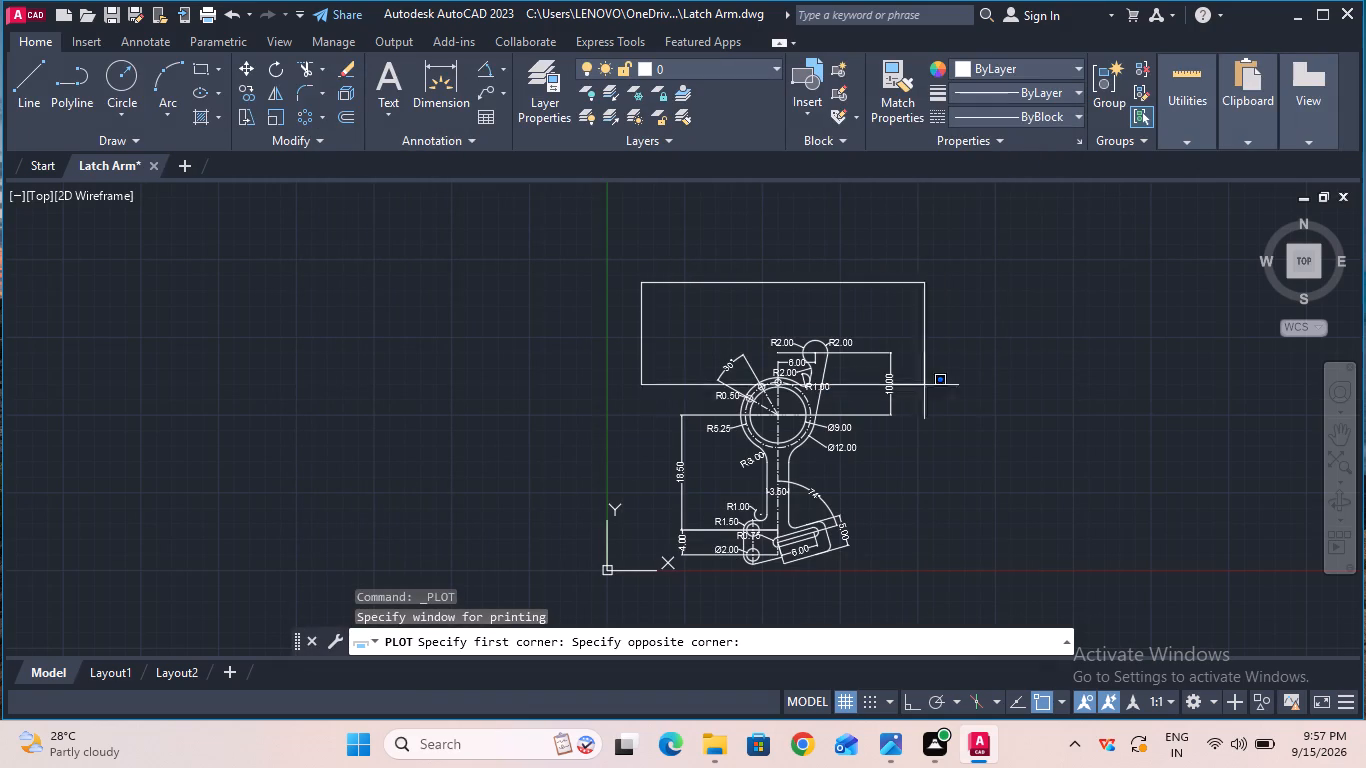
click(958, 583)
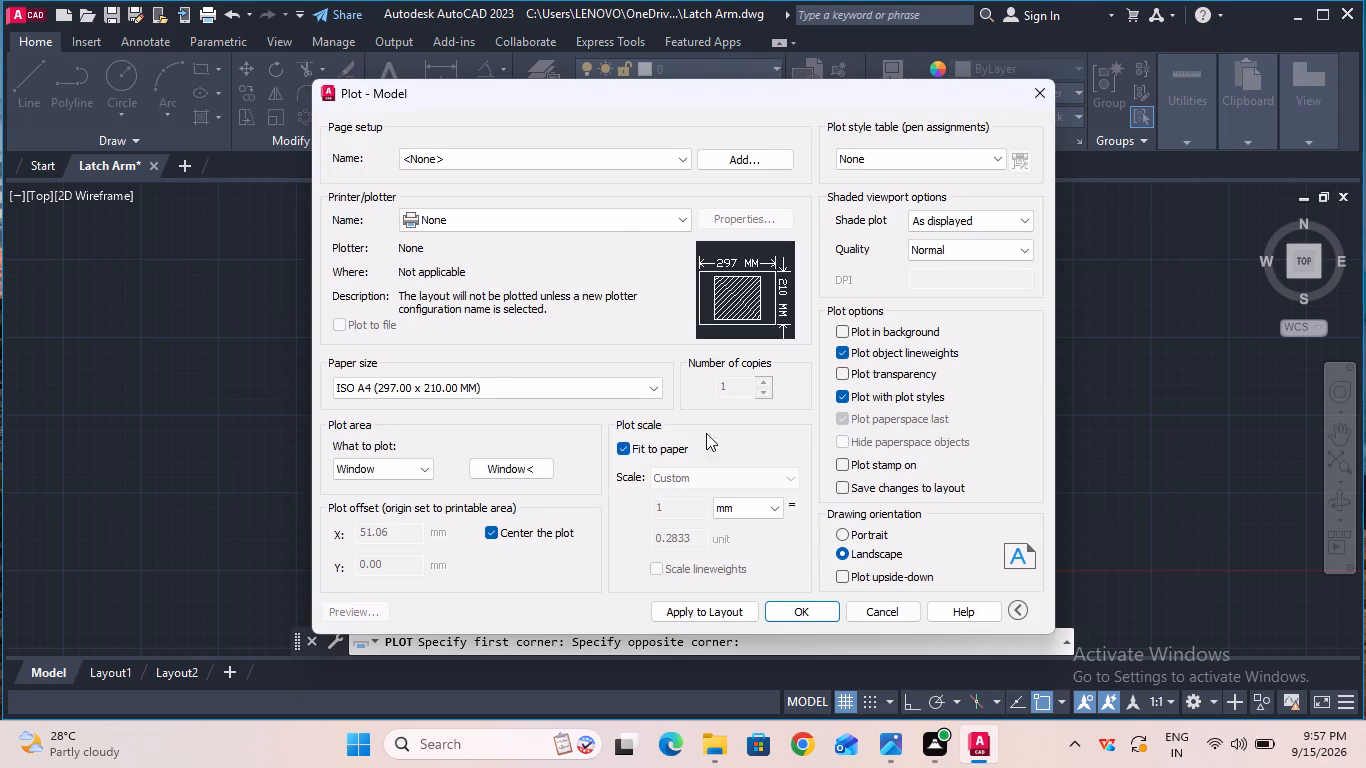
Plot with DWG To PDF.pc3 and save the output as Latch Arm-Model.pdf in Documents.
click(618, 223)
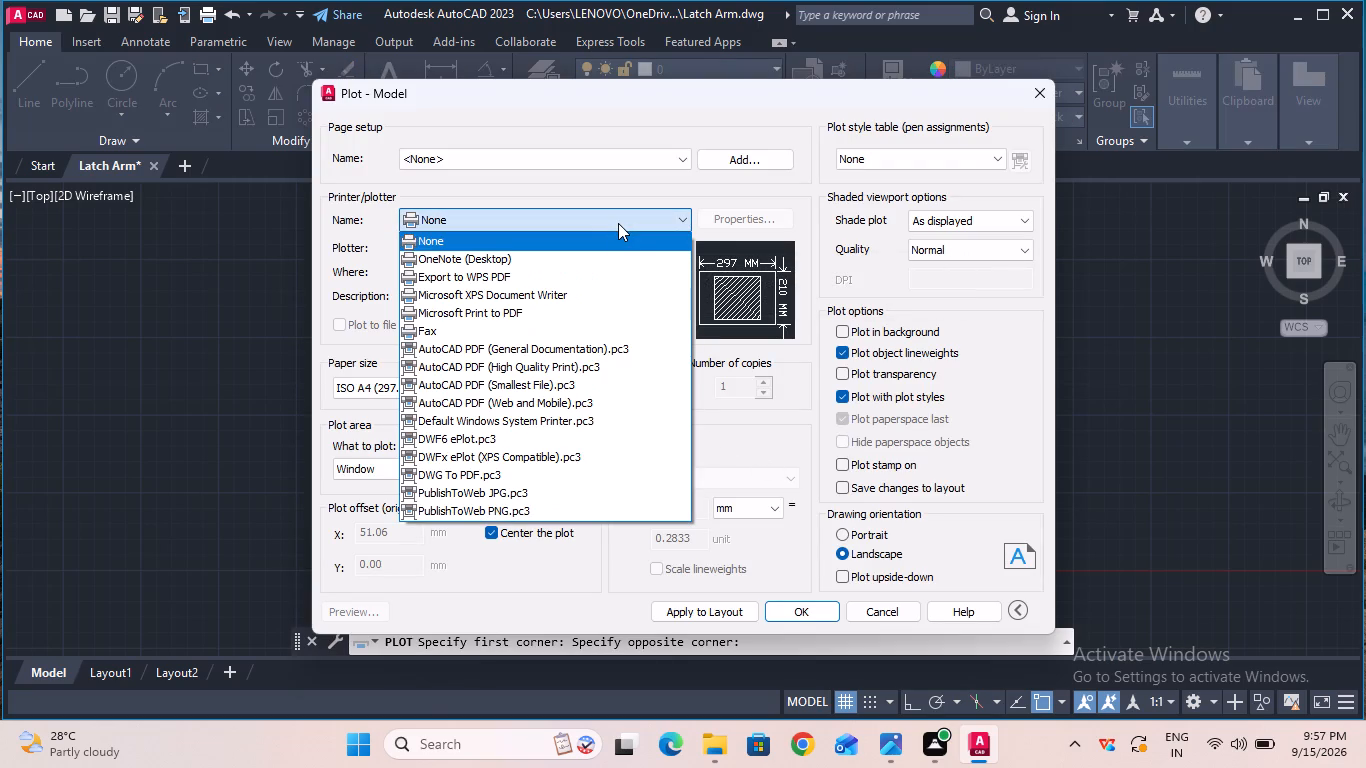
click(590, 474)
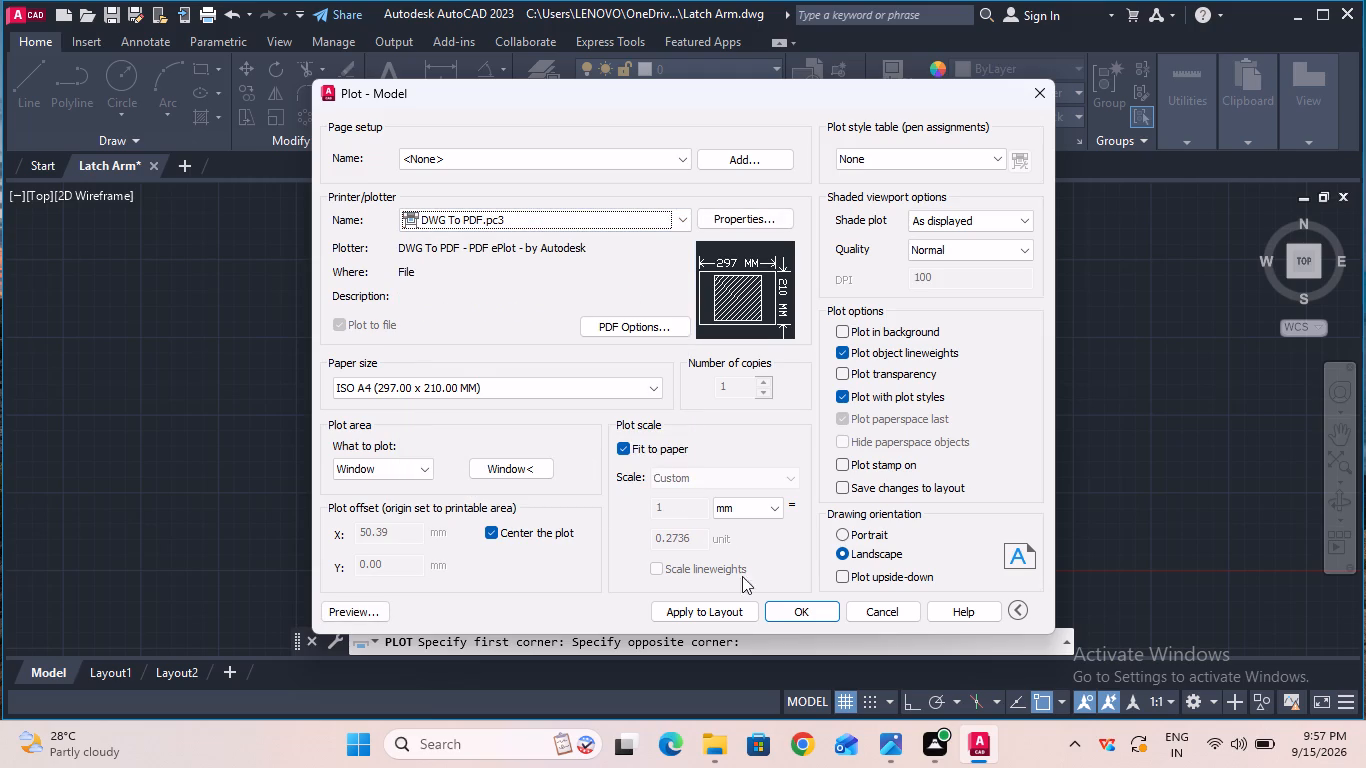
click(780, 610)
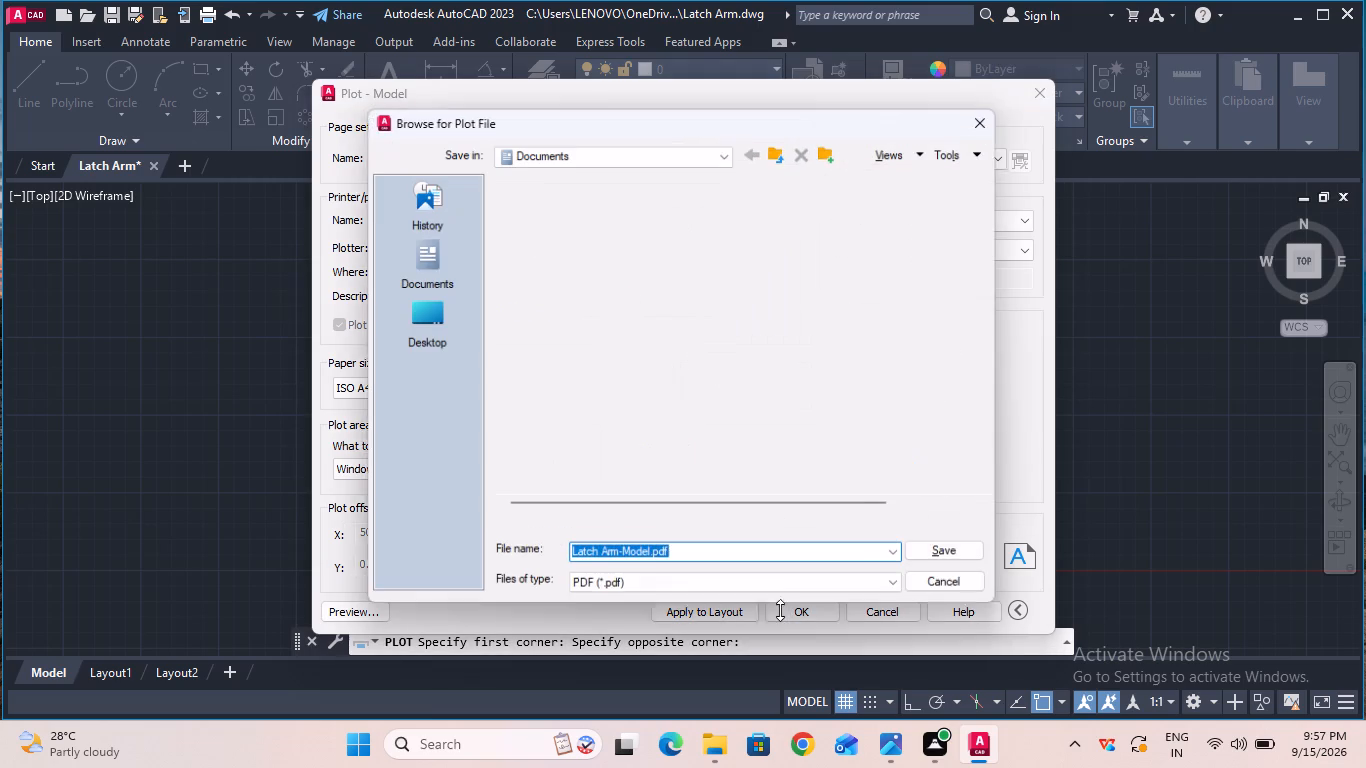
double_click(932, 555)
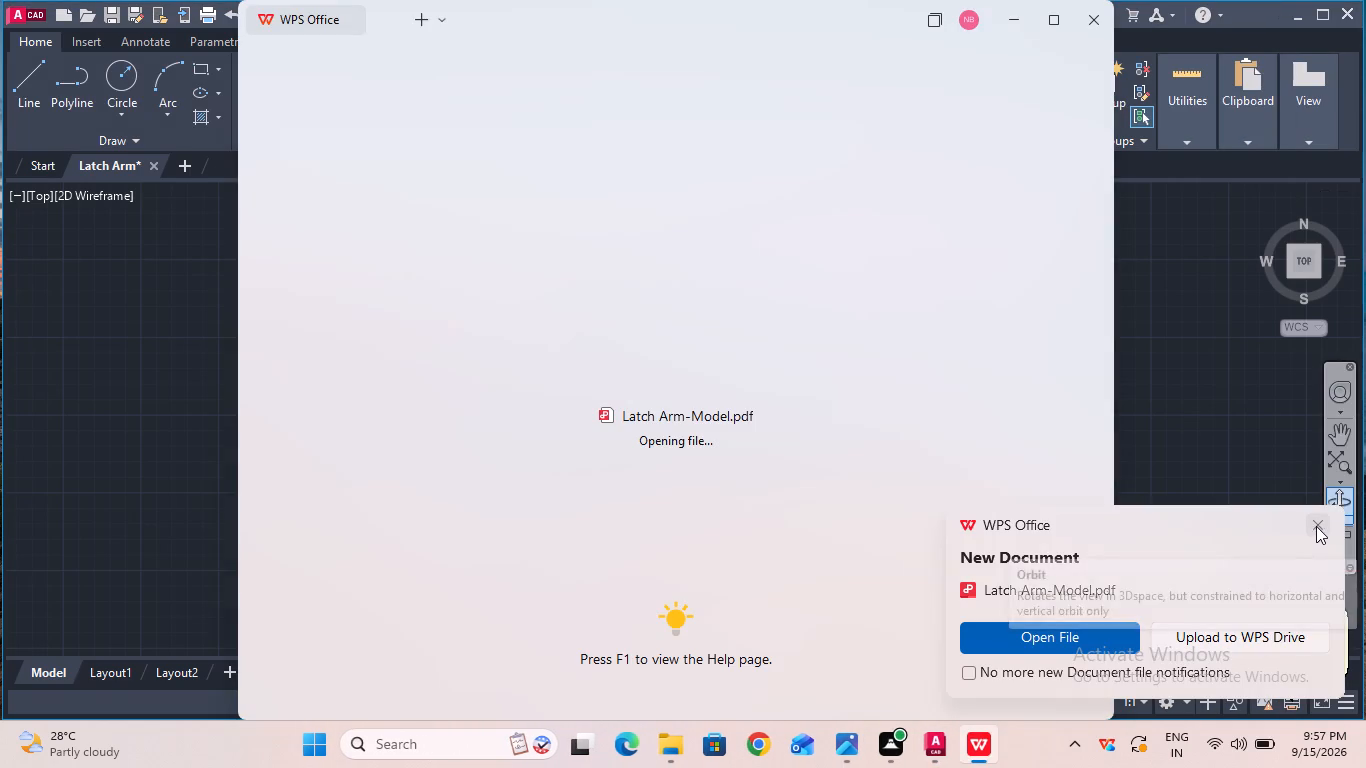
Dismiss the new-document notification and close the plotted PDF in WPS Office.
click(1319, 523)
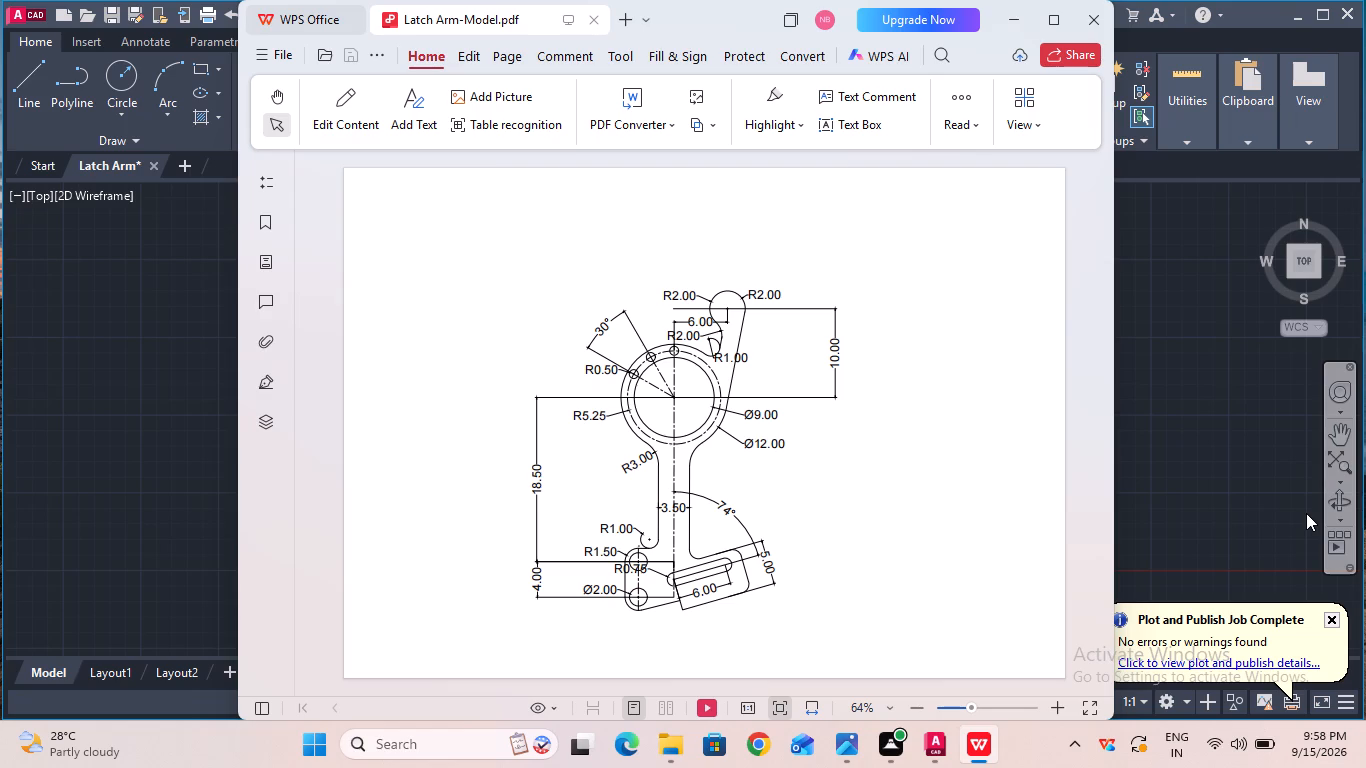
click(1077, 15)
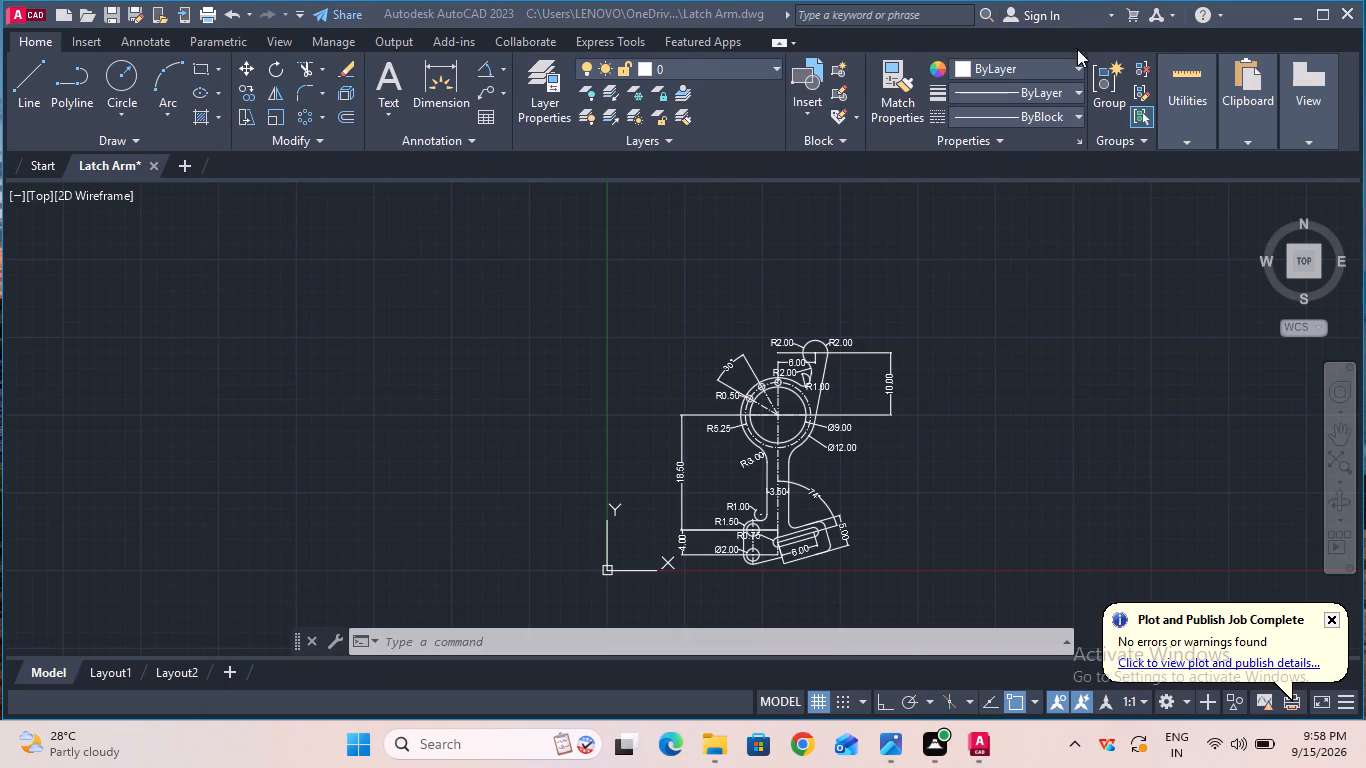
Close AutoCAD, saving the changes to Latch Arm.dwg.
click(1344, 12)
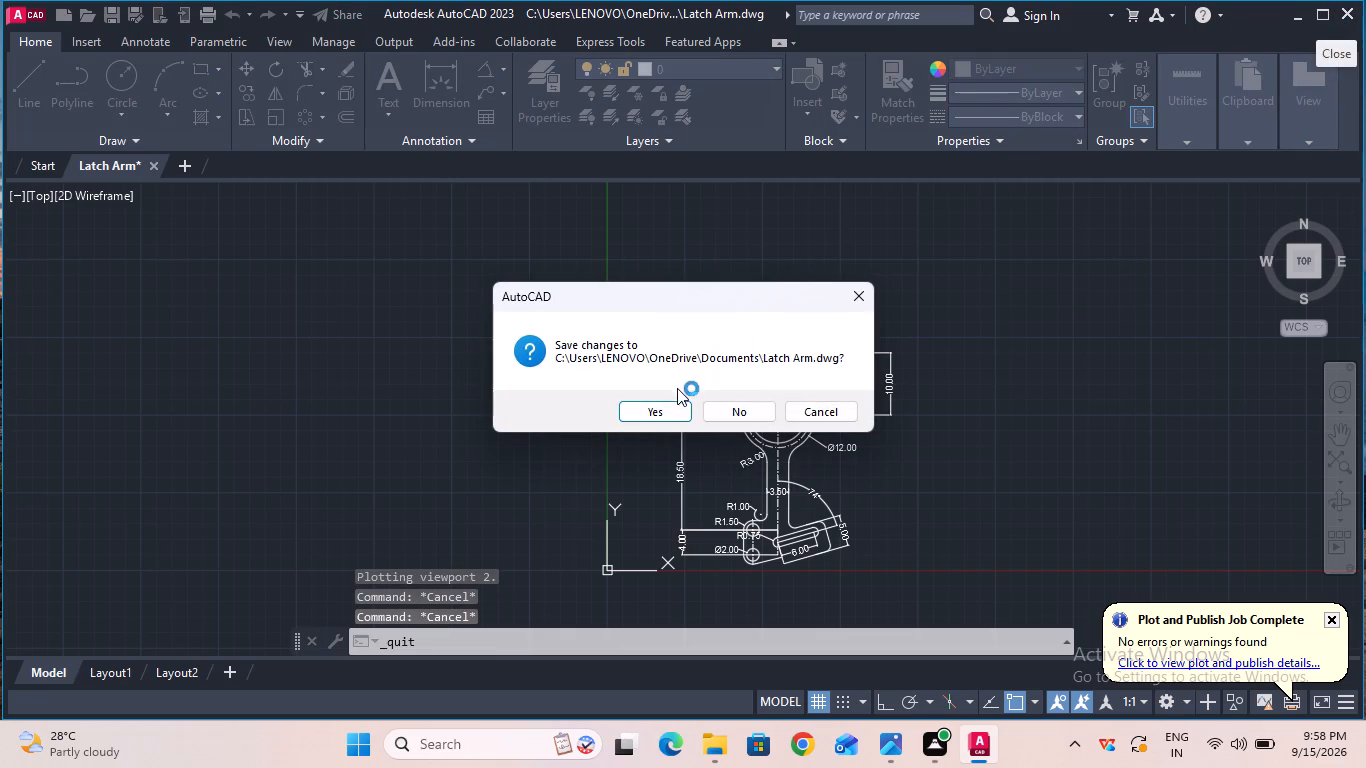
double_click(676, 408)
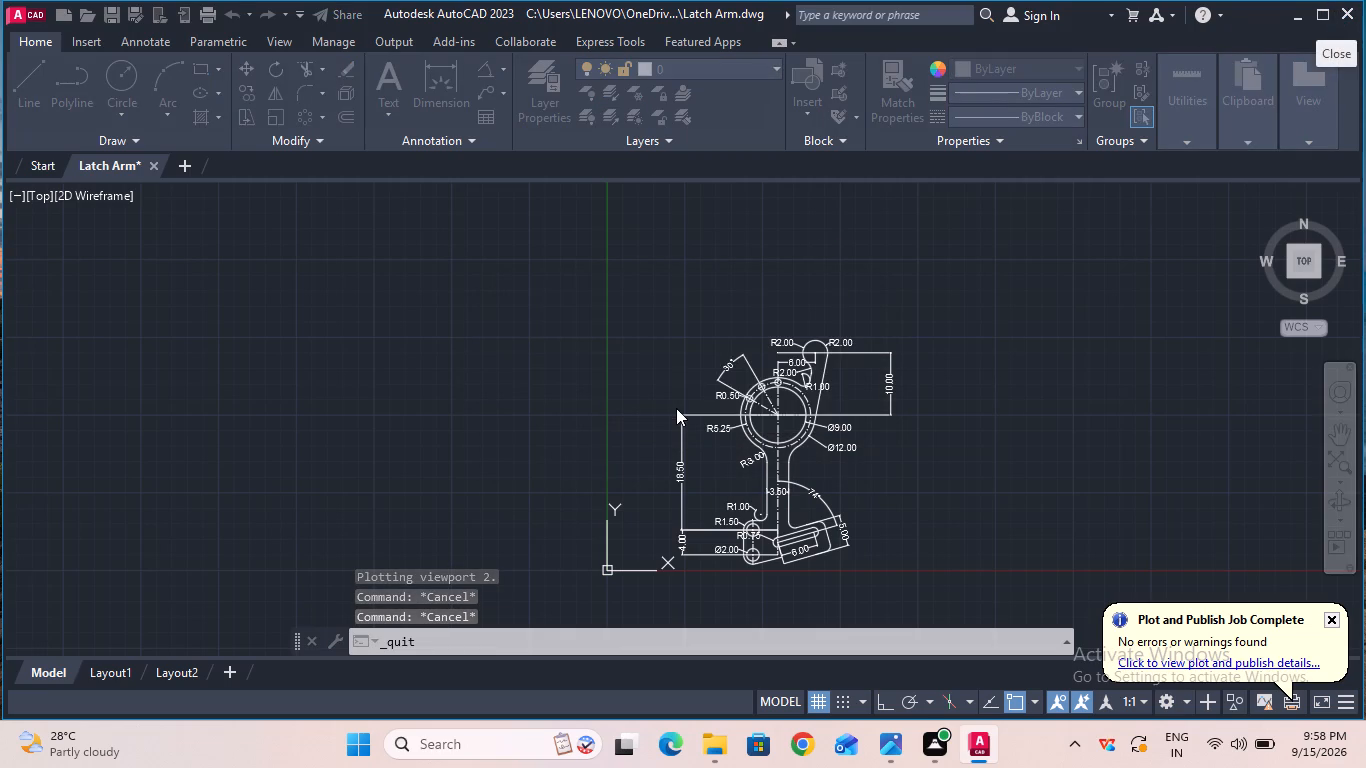